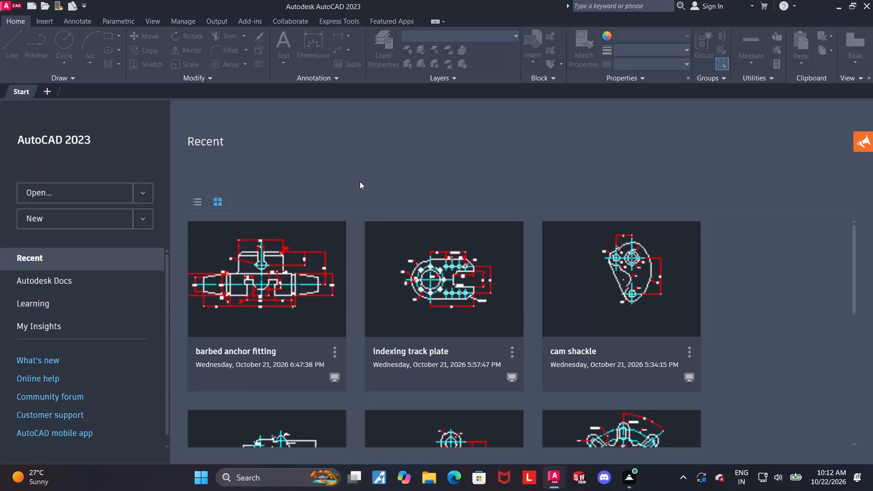
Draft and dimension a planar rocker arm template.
Start a new drawing and turn on log file recording with LOGFILEON.
click(101, 216)
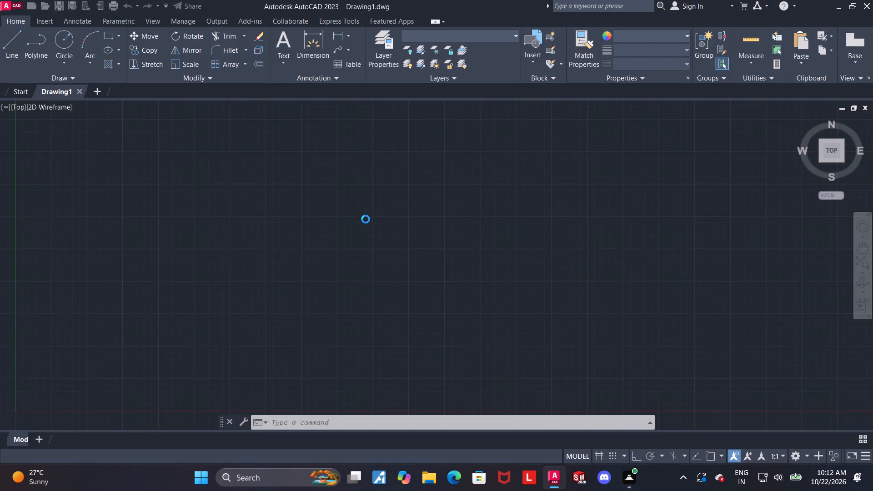
text(logfile)
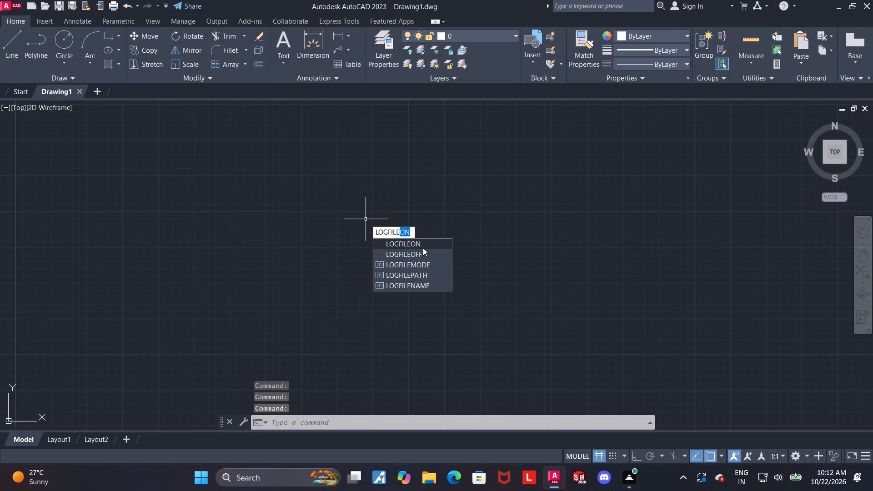
click(424, 245)
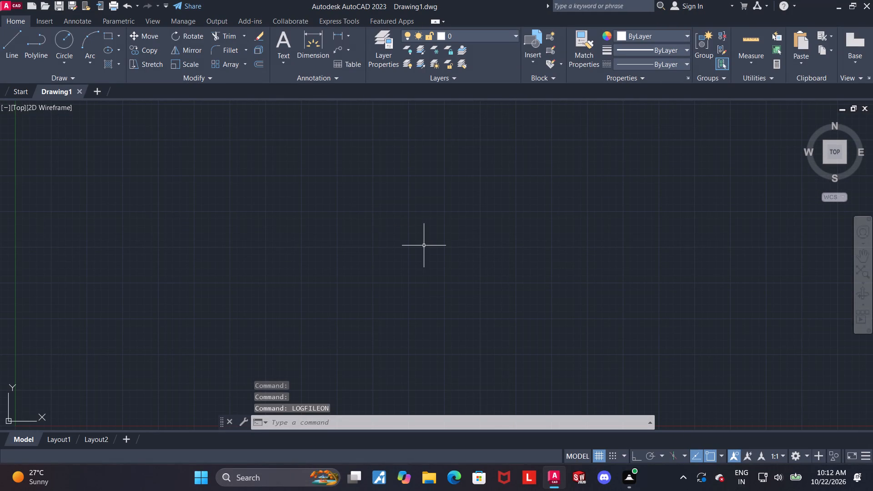
key(Return)
key(Return)
Set the drawing limits from 0,0 to 100,100.
text(limits)
key(Return)
text(0,0)
key(Return)
text(100,100)
key(Return)
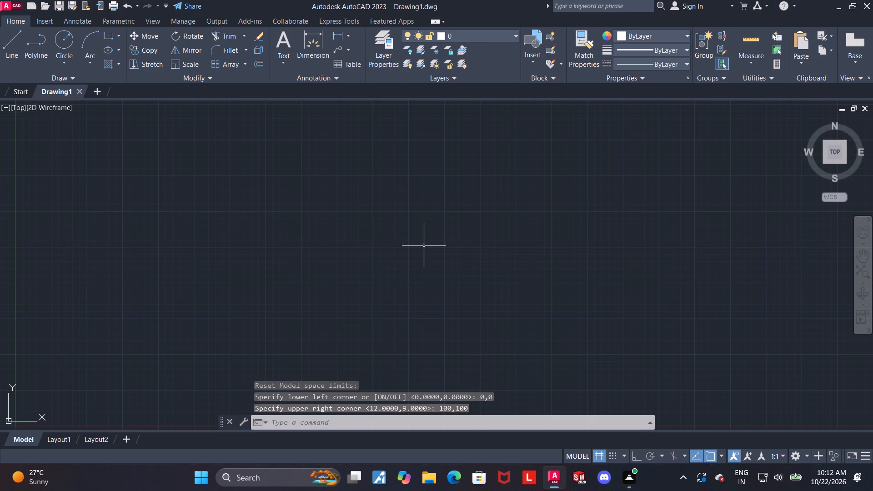
Draw a vertical line 32 units long upward, with ortho mode on.
scroll(401, 251, down, 1)
middle_drag(473, 247, 371, 265)
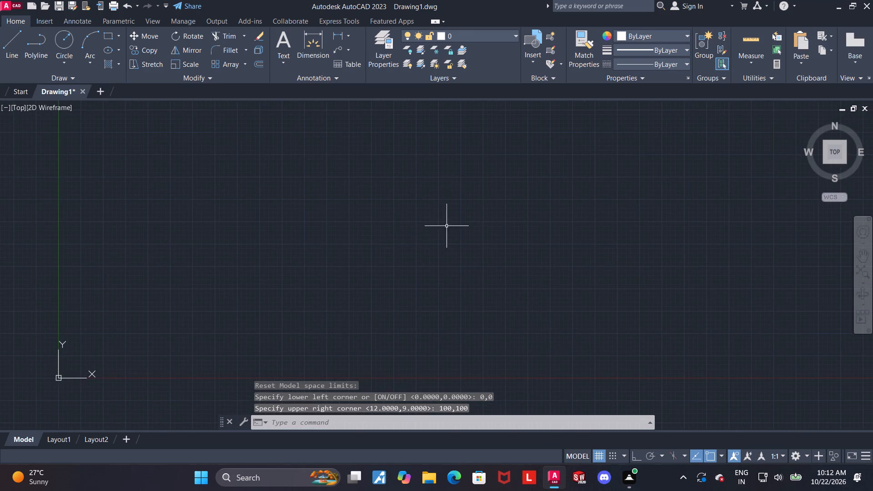
middle_drag(438, 229, 404, 237)
click(10, 47)
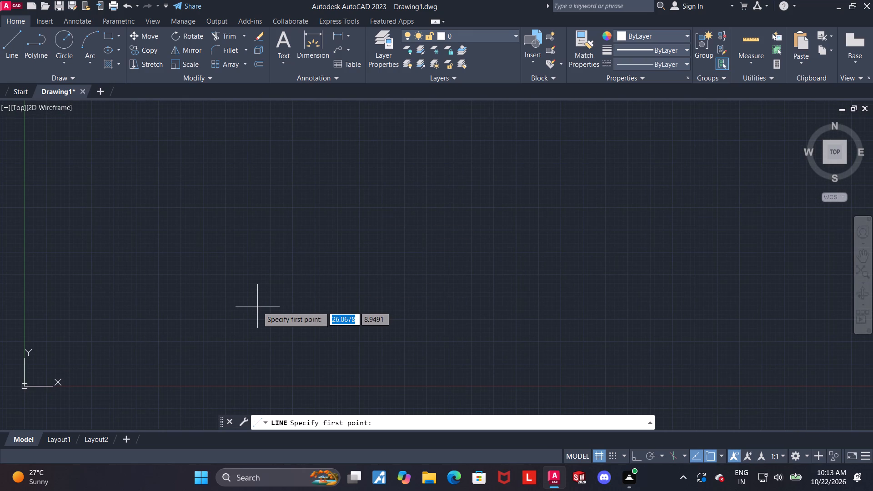
click(276, 287)
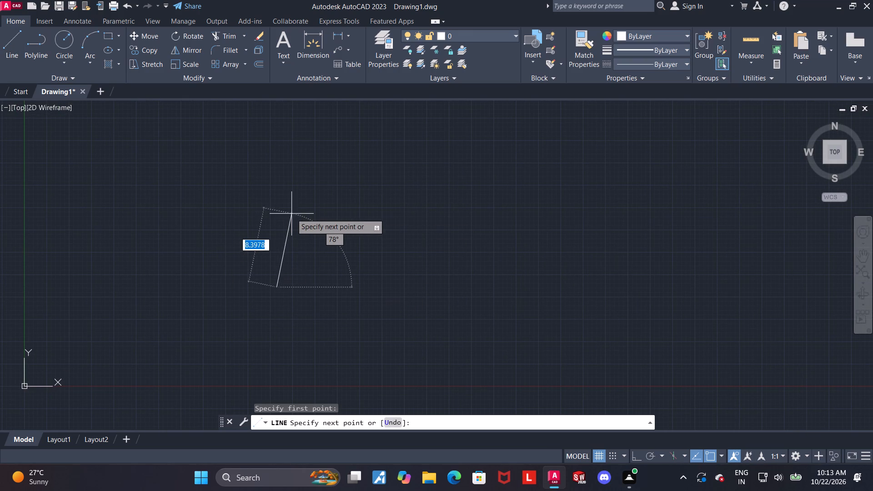
key(F8)
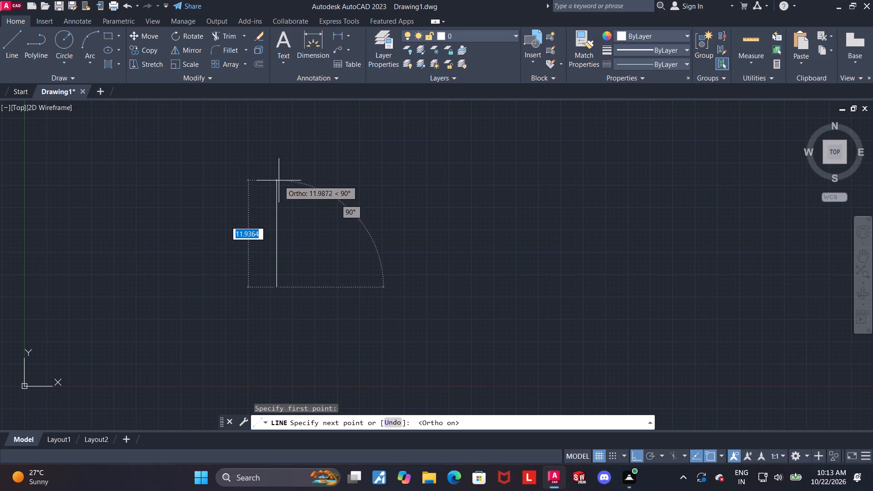
text(32)
key(Return)
key(Escape)
With ortho off, move the vertical line by its midpoint grip up and right, placing its lower end at about (78.6, 33.3).
scroll(304, 180, down, 2)
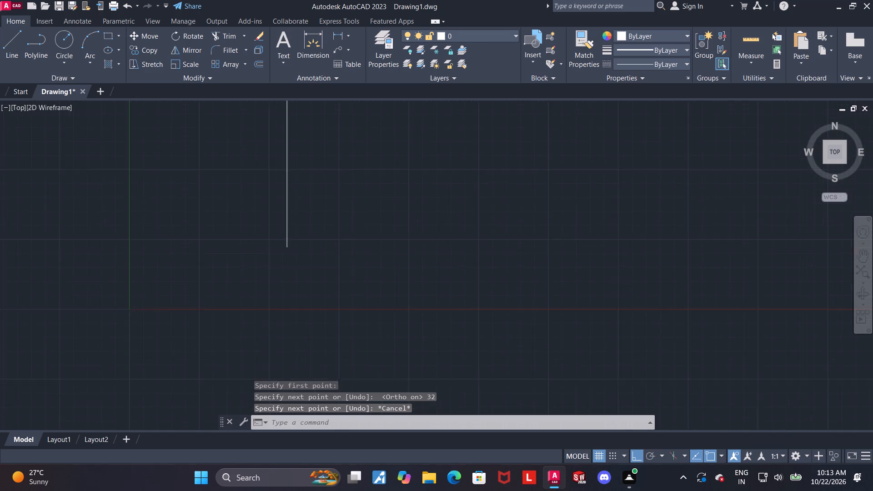
middle_drag(309, 190, 270, 234)
click(319, 175)
click(230, 223)
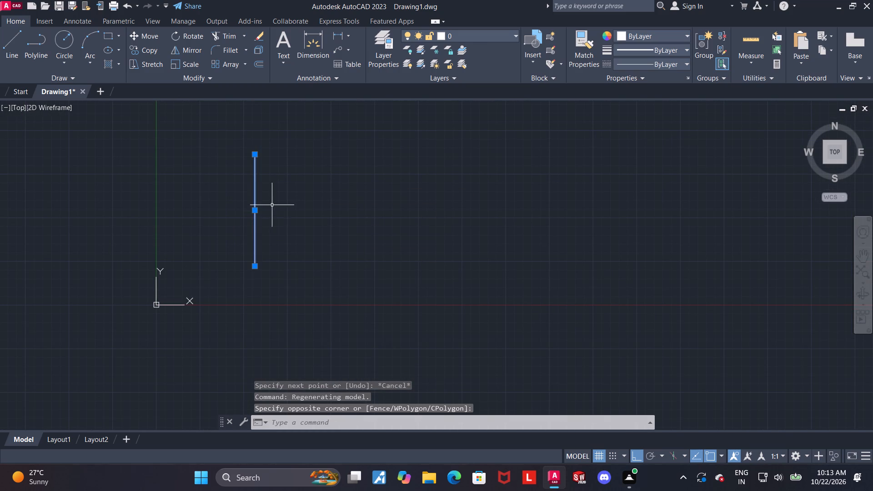
click(256, 211)
key(F8)
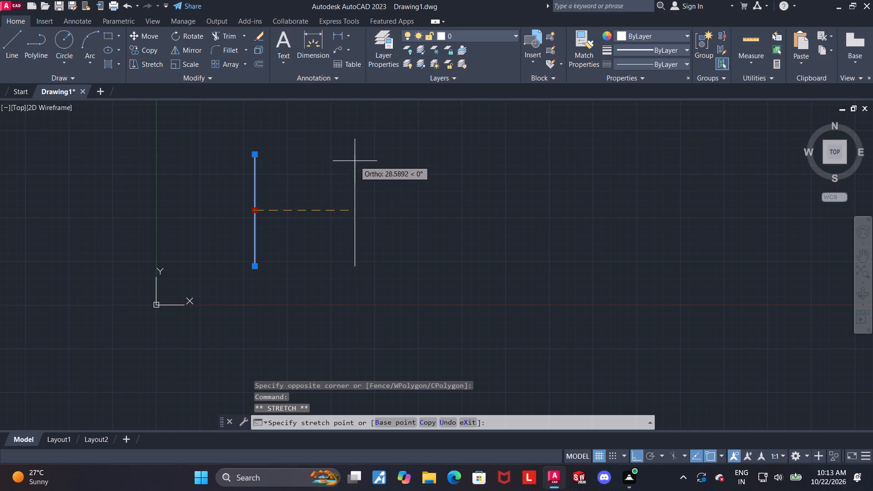
click(431, 133)
middle_drag(568, 157, 474, 281)
key(Escape)
middle_drag(413, 300, 411, 288)
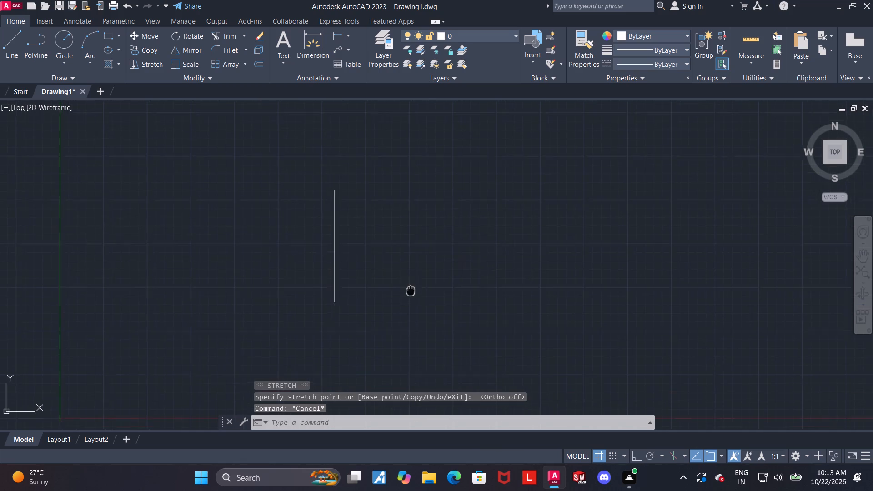
middle_drag(411, 288, 416, 262)
Draw a circle of diameter 19 centred on the vertical line's lower endpoint.
click(58, 40)
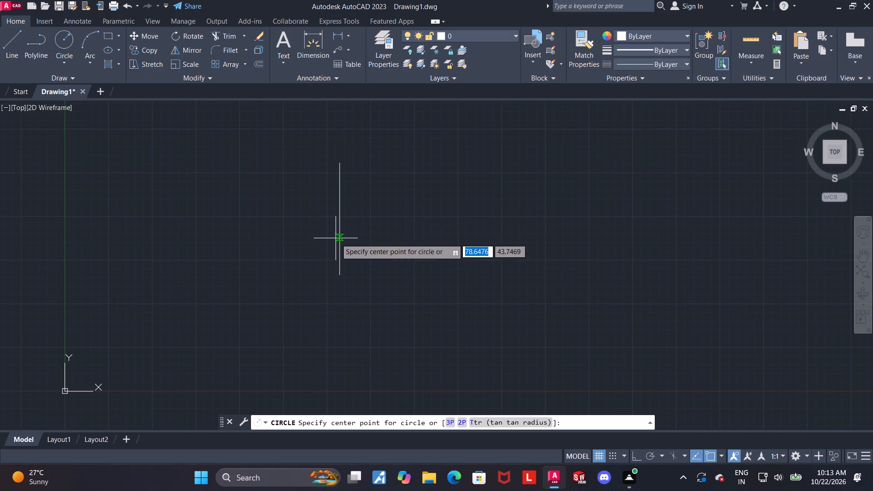
click(338, 271)
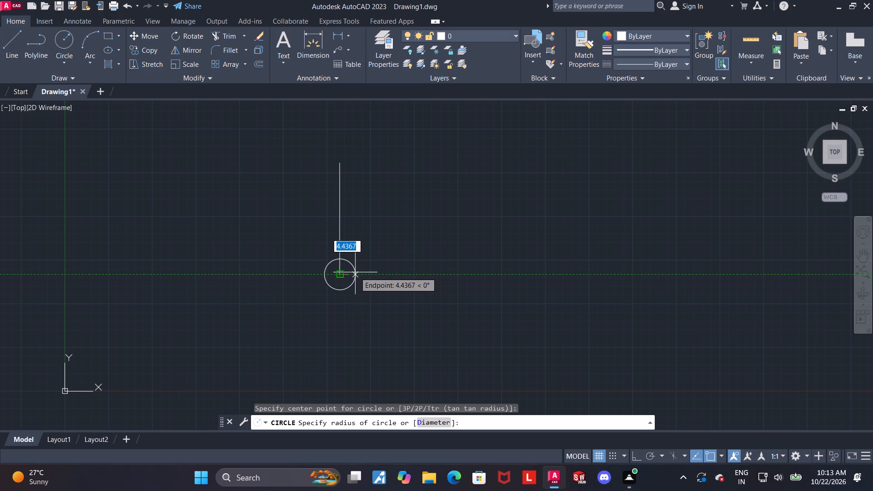
key(d)
key(Return)
text(19)
key(Return)
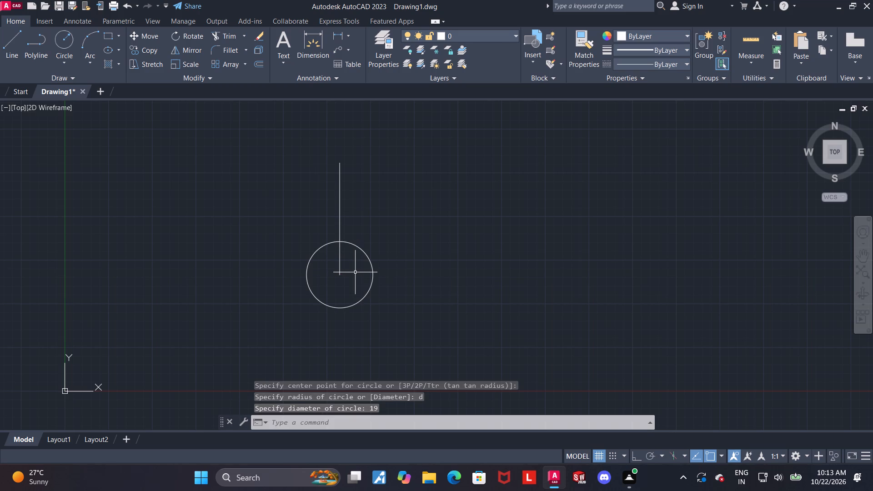
key(Escape)
Draw a circle of diameter 19 centred on the vertical line's upper endpoint.
click(71, 39)
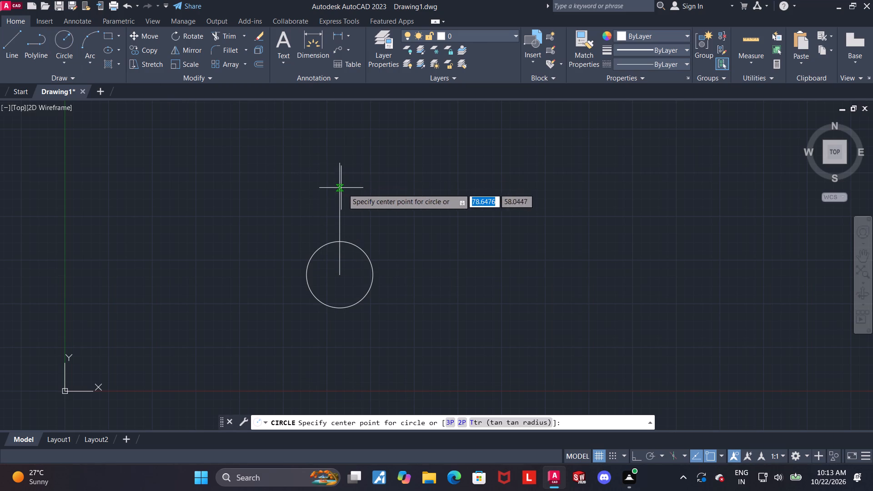
click(339, 166)
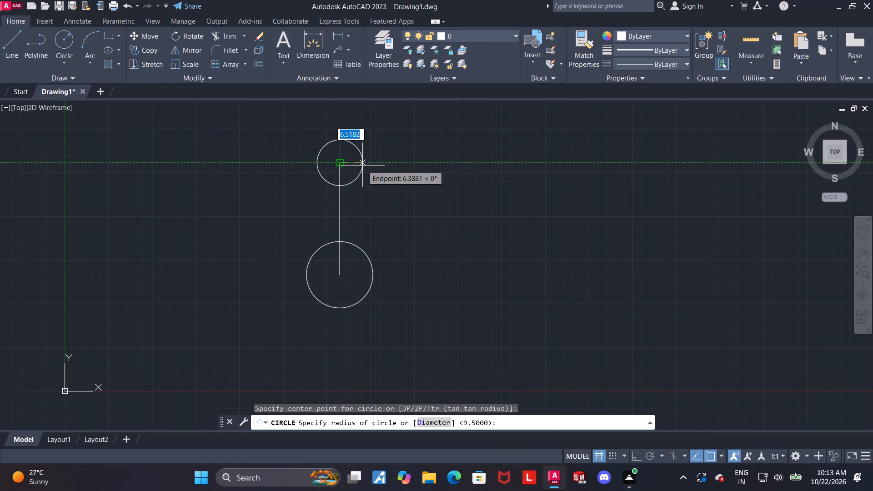
key(d)
key(Return)
key(1)
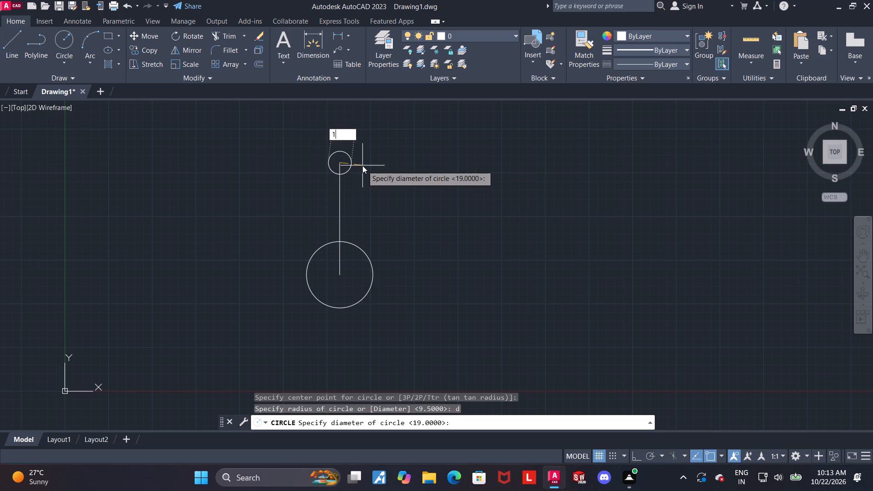
key(9)
key(Return)
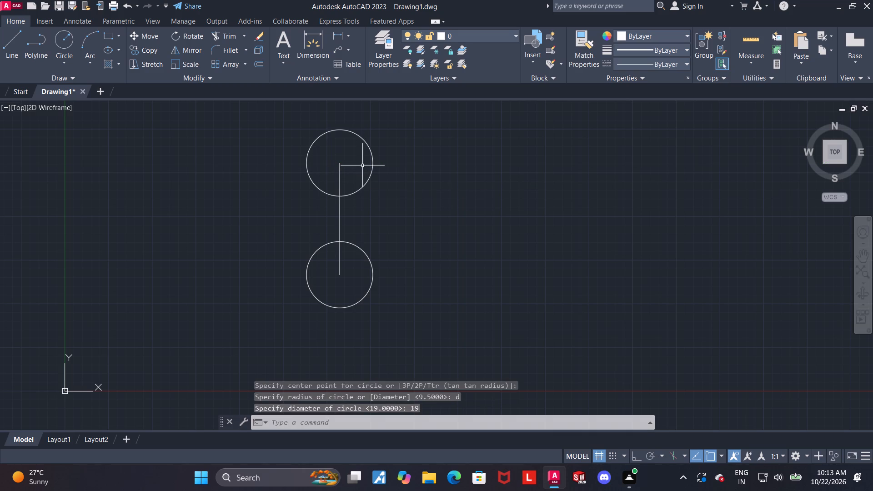
key(Escape)
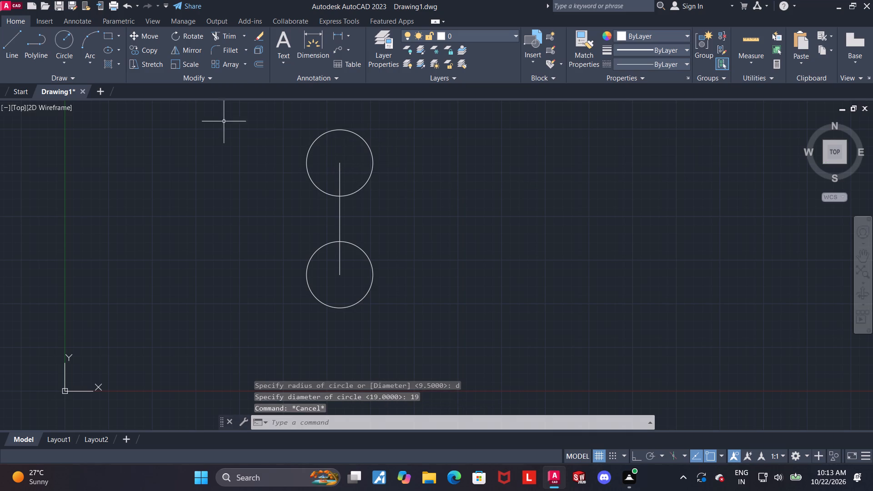
Draw a concentric circle of radius 19 around the lower circle.
click(60, 46)
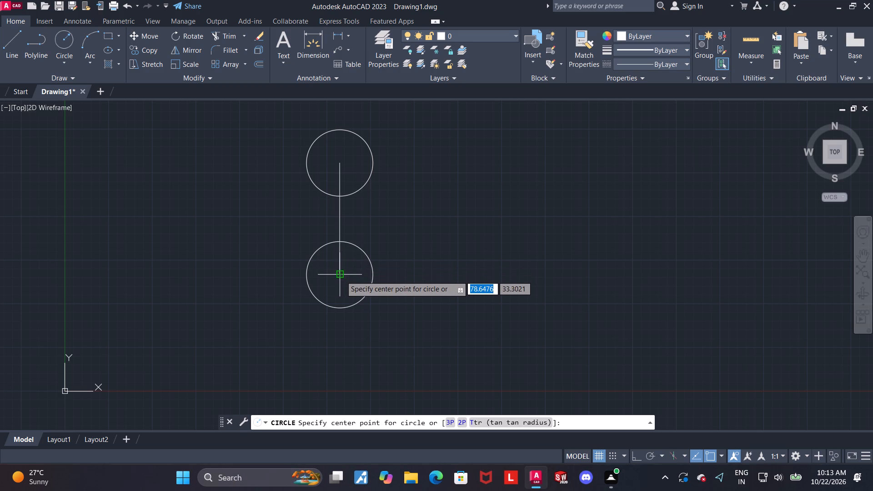
click(341, 276)
text(19)
key(Return)
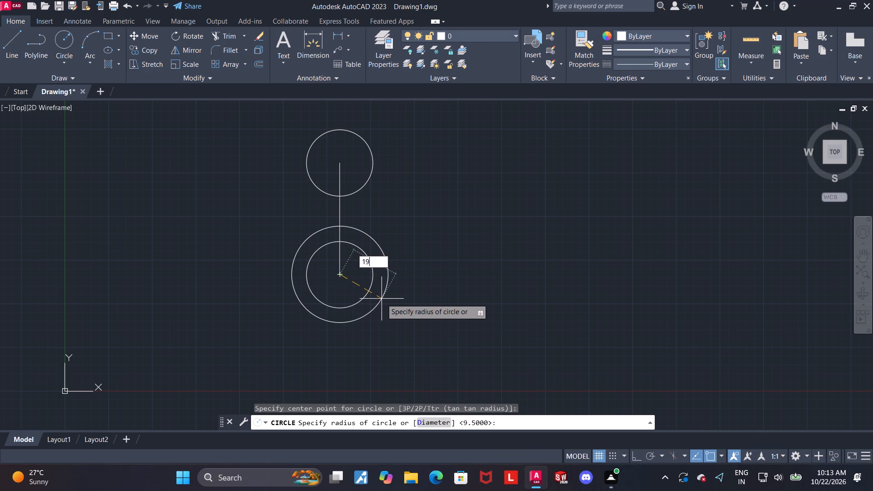
key(Escape)
Draw a concentric circle of radius 19 around the upper circle.
middle_drag(396, 163, 337, 213)
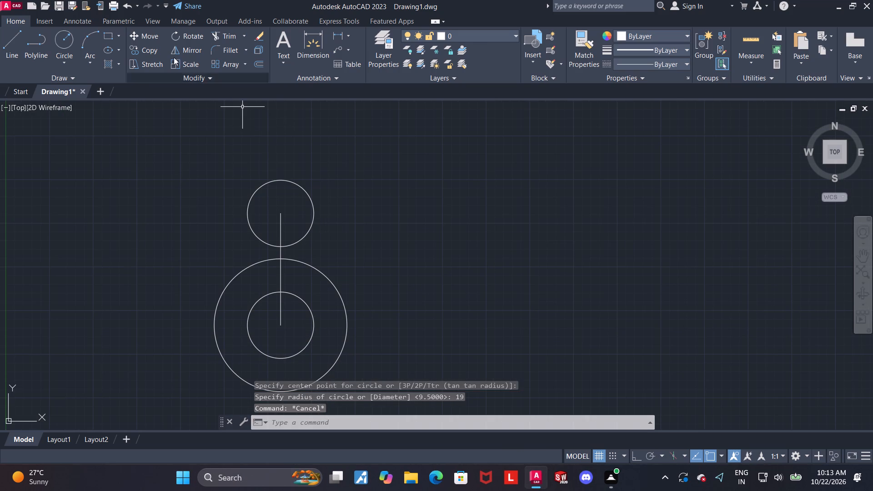
click(66, 40)
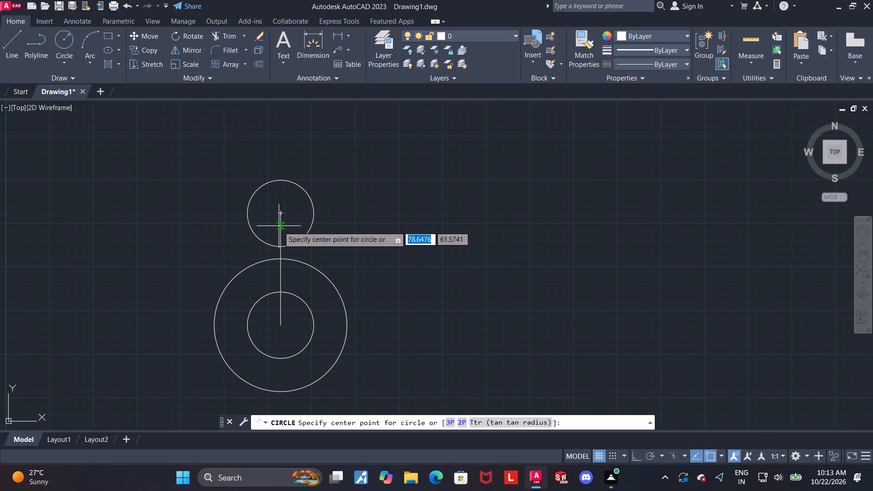
click(280, 215)
text(19)
key(Return)
key(Escape)
Offset the vertical centre line 19 units to both sides so the copies join the two outer circles.
scroll(329, 203, down, 2)
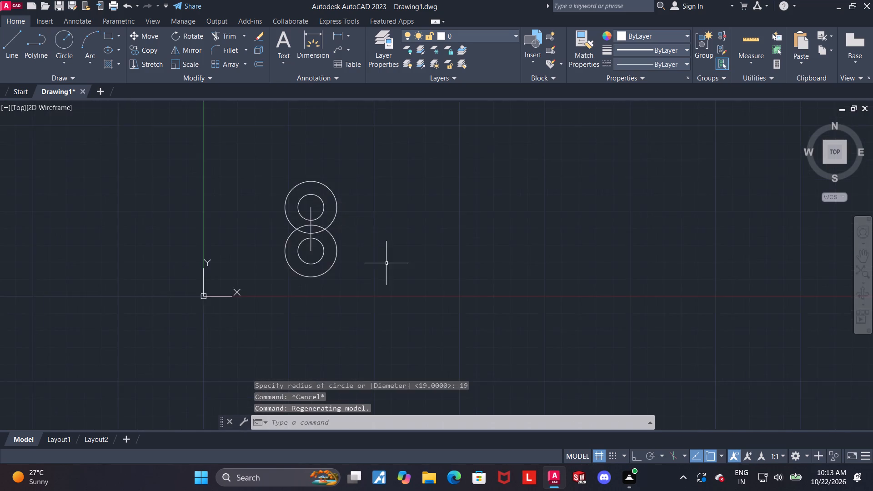
middle_drag(385, 263, 354, 240)
scroll(323, 215, up, 1)
middle_drag(270, 181, 281, 198)
scroll(273, 193, up, 1)
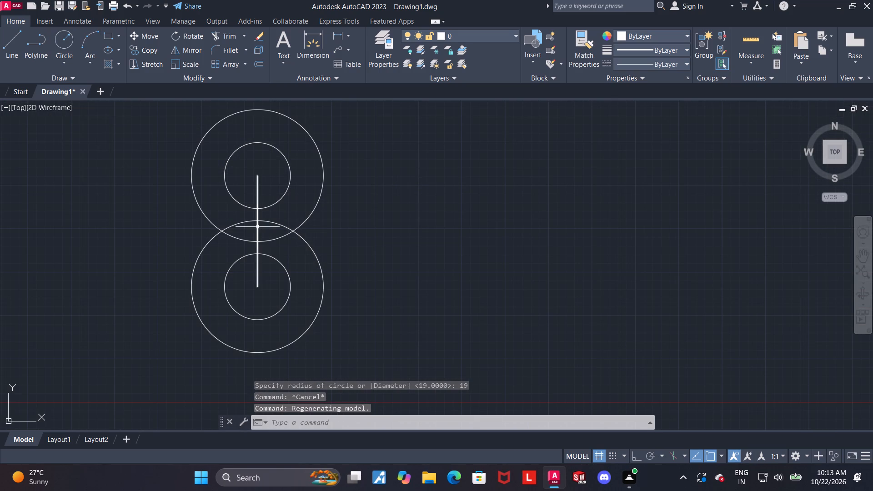
click(257, 227)
text(offset)
key(Return)
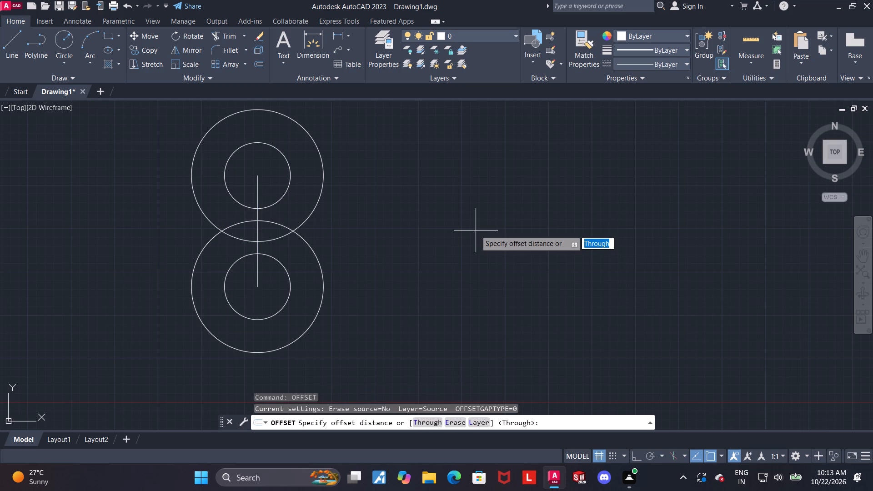
key(Return)
text(19)
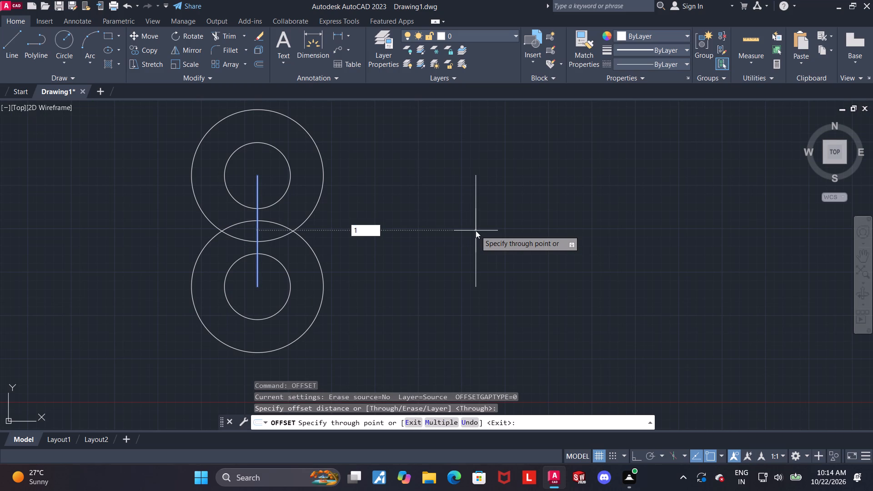
key(Return)
click(259, 229)
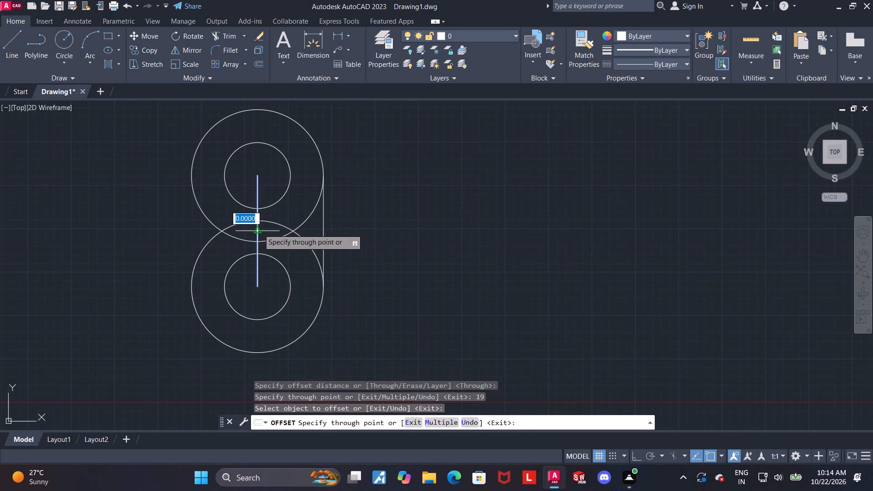
key(1)
key(9)
key(Return)
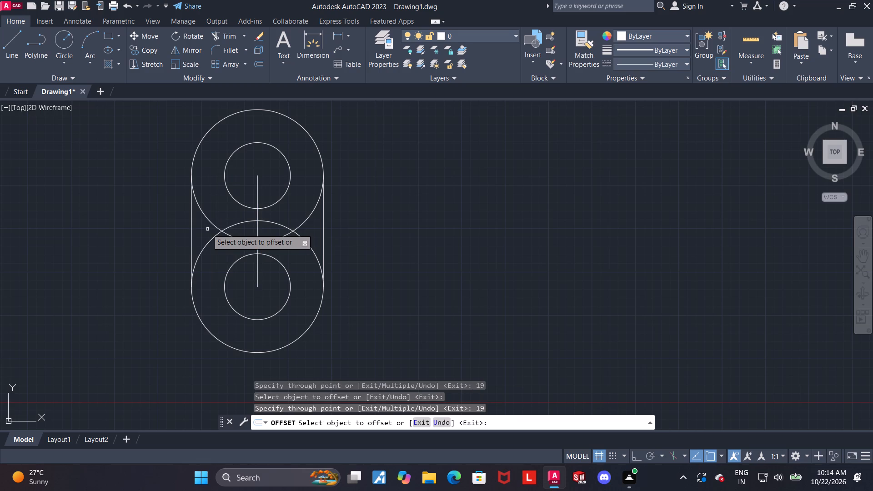
Offset the vertical centre line 9.5 units to both sides so the copies join the two inner circles.
click(258, 232)
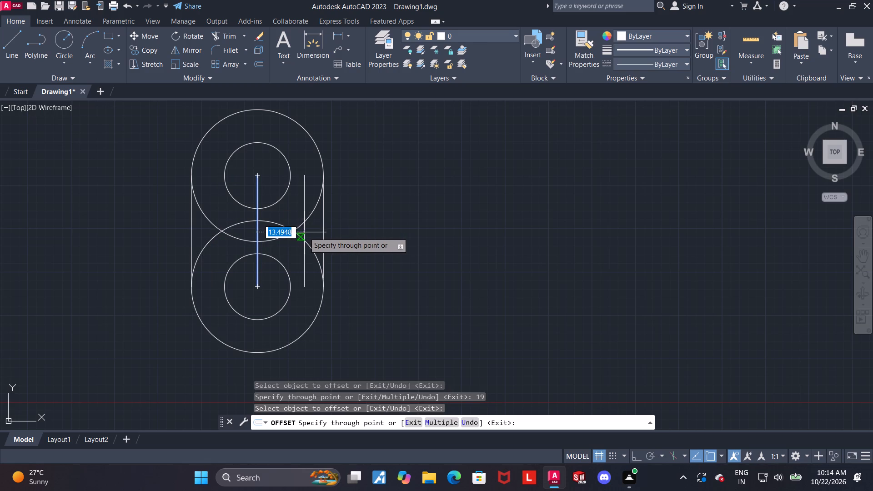
text(9.5)
key(Return)
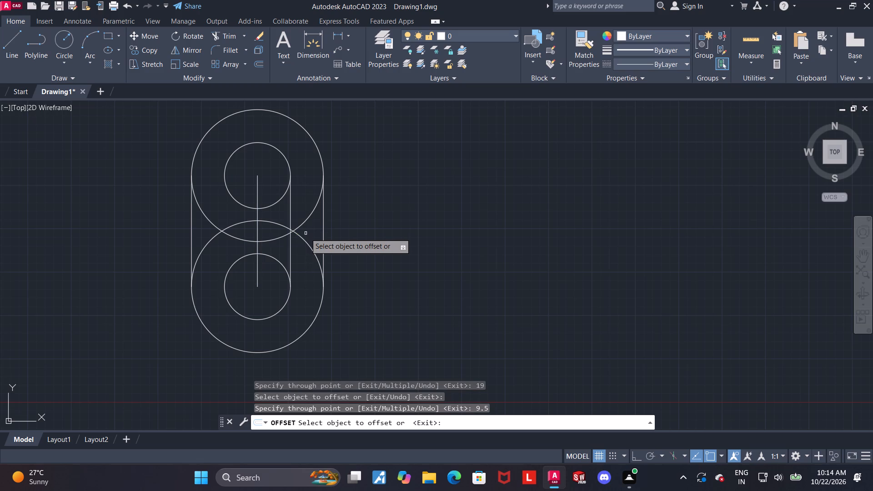
click(259, 223)
click(257, 227)
text(9.5)
key(Return)
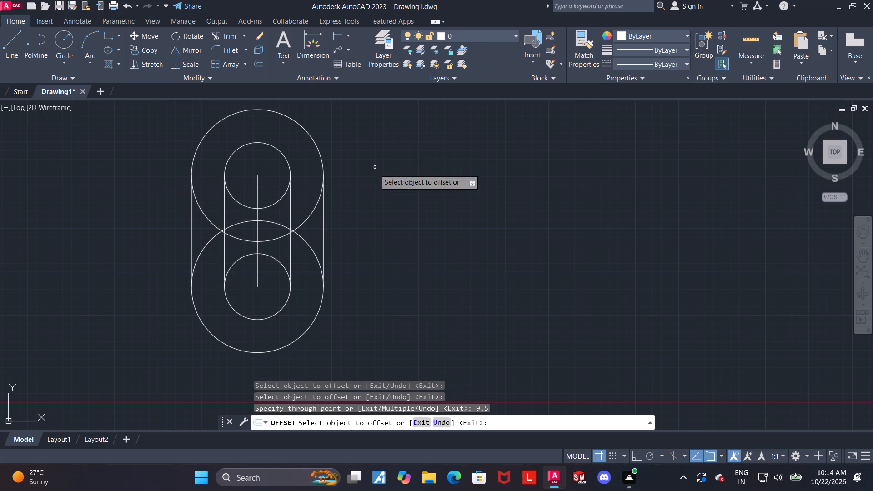
key(Escape)
key(Escape)
key(Escape)
key(Escape)
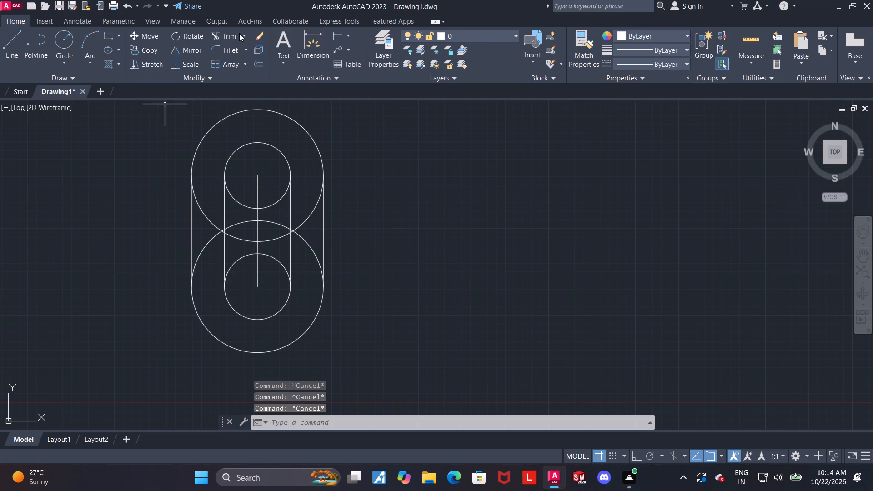
Trim the vertical centre line and the overlapping inner arcs of the two large circles to leave one outer slot outline.
click(232, 35)
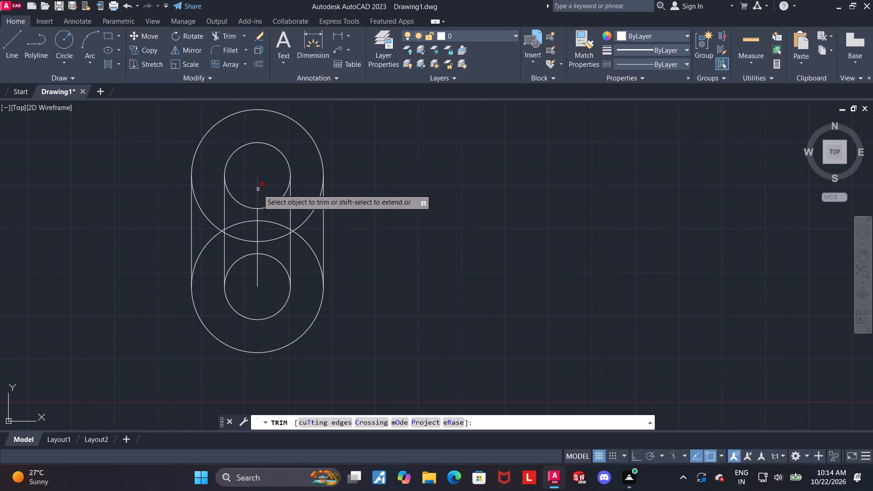
click(258, 189)
click(256, 265)
drag(268, 214, 274, 223)
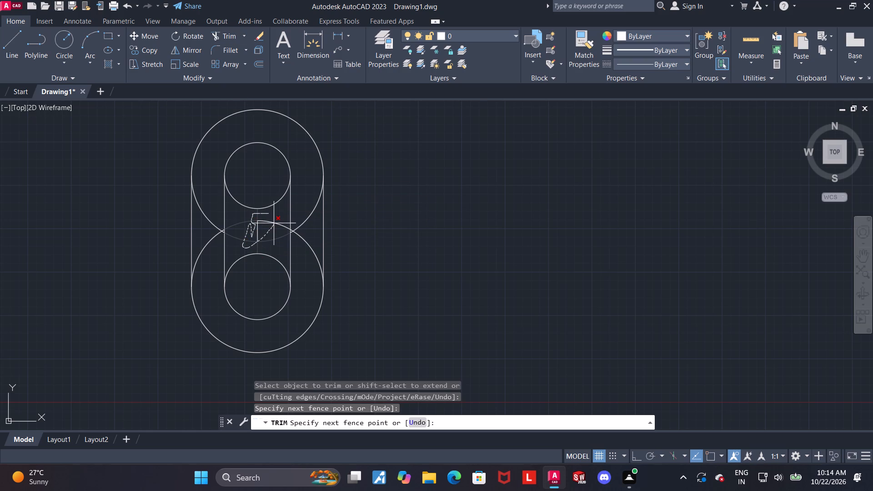
drag(274, 223, 262, 233)
drag(292, 235, 291, 225)
drag(291, 225, 304, 249)
drag(206, 257, 205, 212)
scroll(216, 229, up, 3)
drag(232, 241, 238, 213)
scroll(234, 223, down, 4)
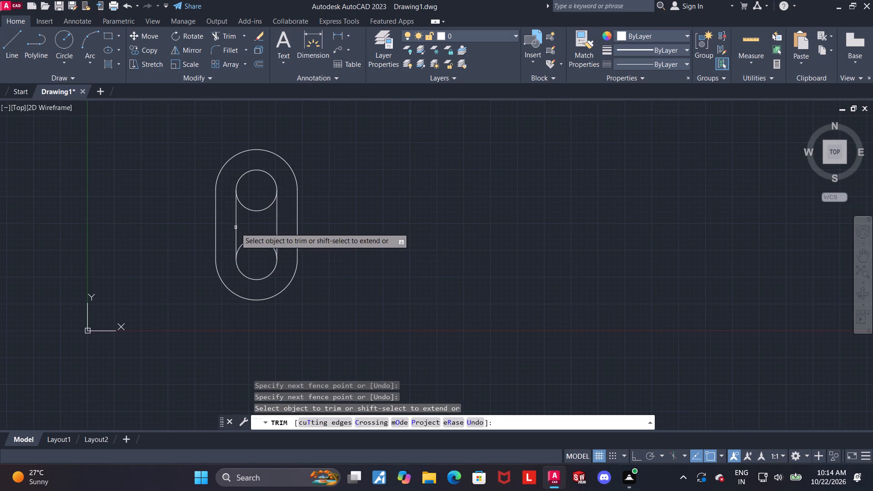
Trim the inward-facing halves of the two small circles to leave a clean inner slot outline.
drag(254, 223, 247, 202)
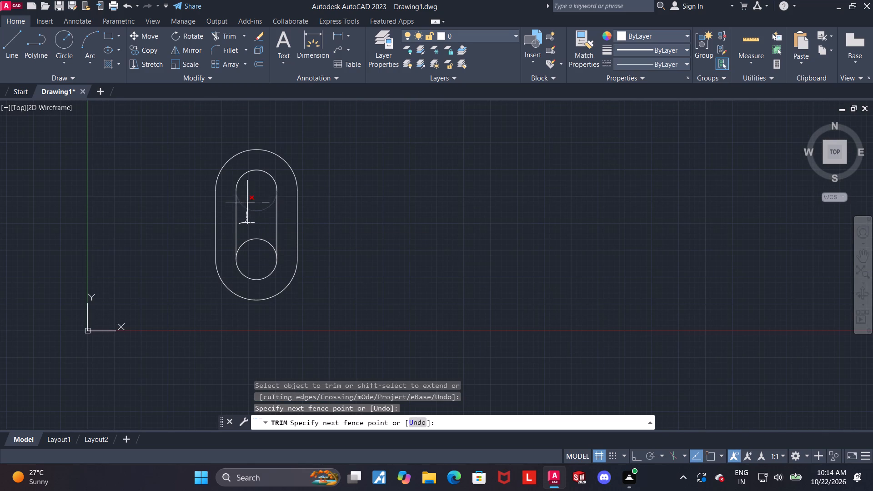
drag(247, 202, 247, 202)
drag(253, 255, 253, 232)
scroll(327, 220, down, 1)
scroll(322, 209, up, 1)
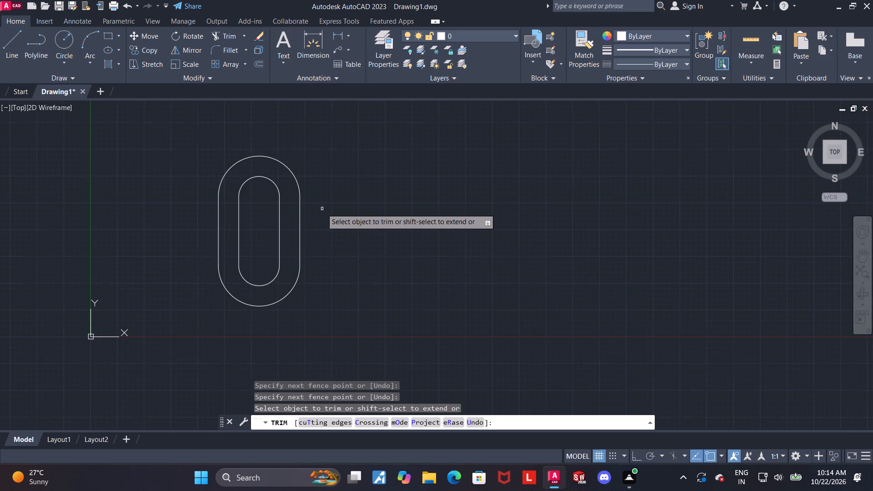
middle_drag(359, 202, 351, 239)
key(Escape)
Move both slot outlines up and to the right, using the upper arcs' centre as base point.
middle_drag(356, 244, 353, 263)
click(355, 179)
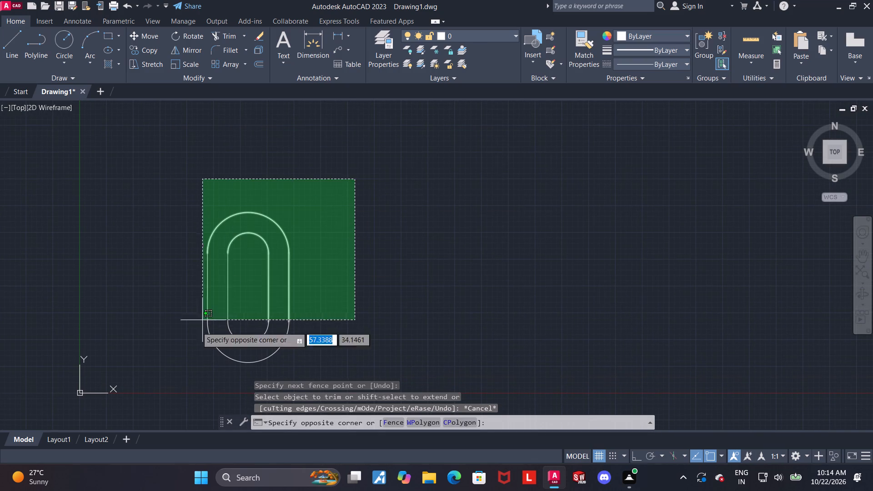
click(175, 372)
click(135, 36)
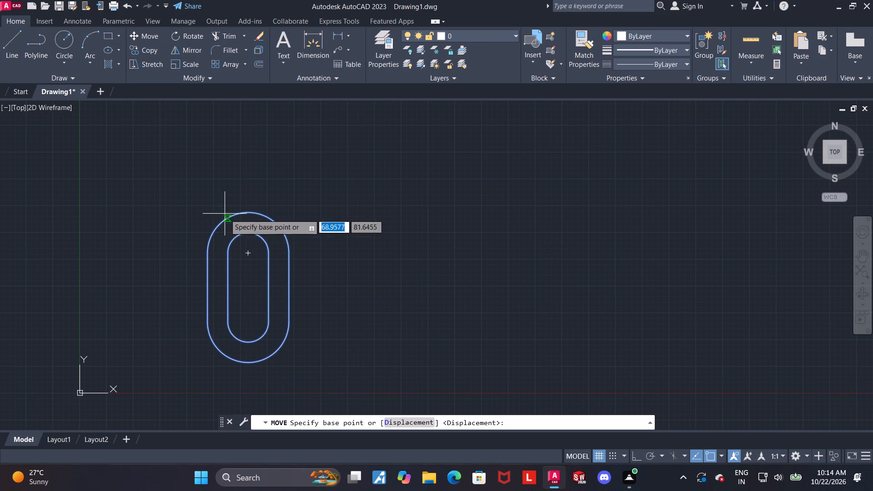
click(247, 255)
click(349, 164)
key(Escape)
Draw a horizontal centre line through the lower arcs' centre, with Ortho on, extending past both sides of the outer outline.
middle_drag(464, 179, 455, 198)
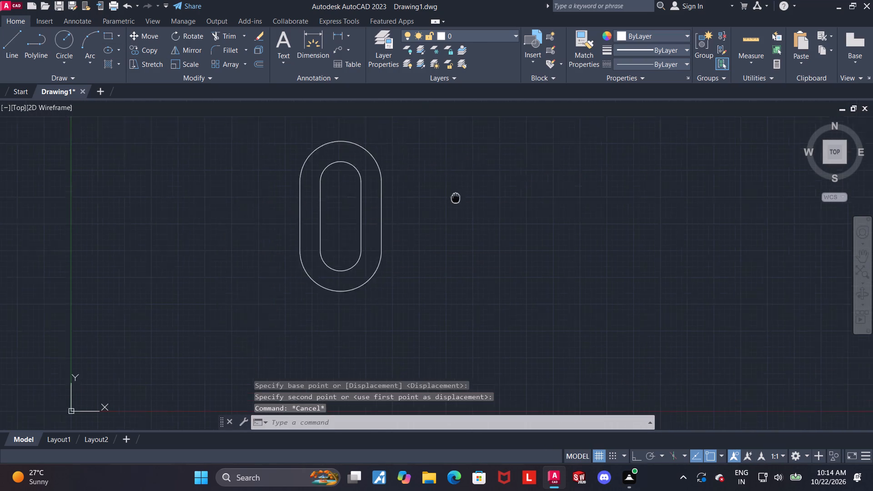
middle_drag(455, 198, 402, 208)
scroll(468, 196, down, 1)
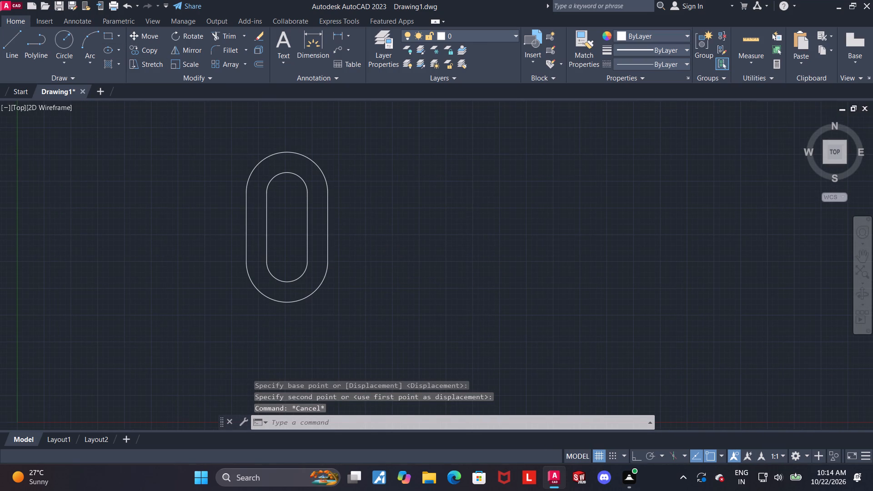
middle_drag(465, 204, 433, 221)
scroll(406, 226, up, 1)
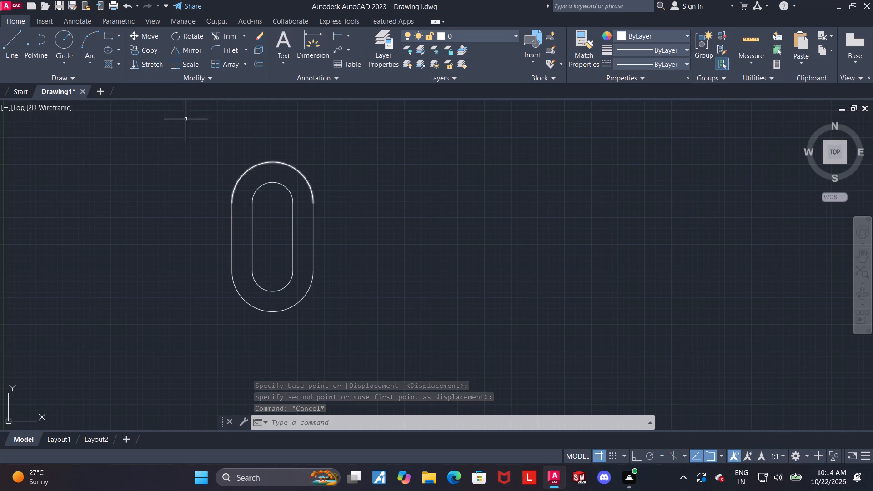
click(6, 45)
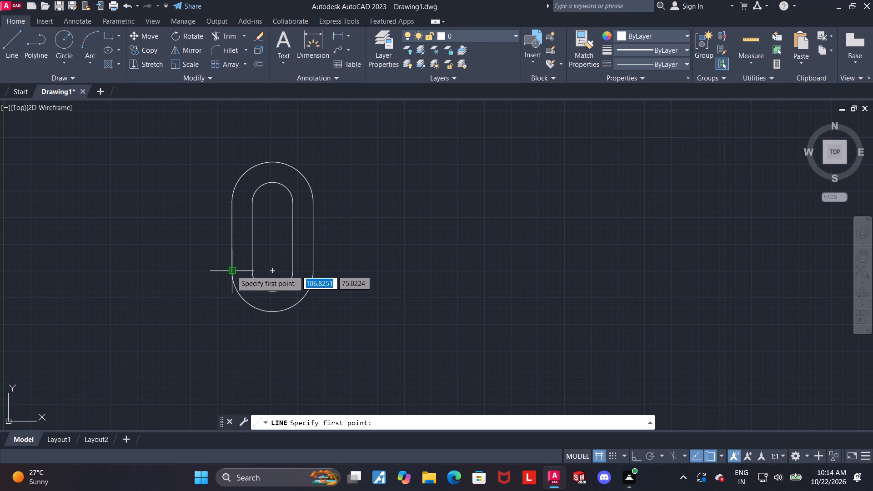
click(218, 271)
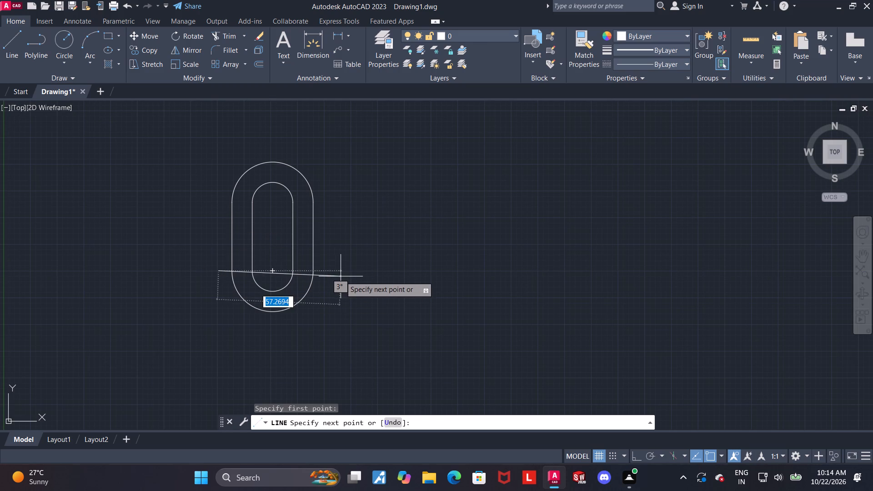
key(F8)
click(327, 269)
key(Escape)
key(Escape)
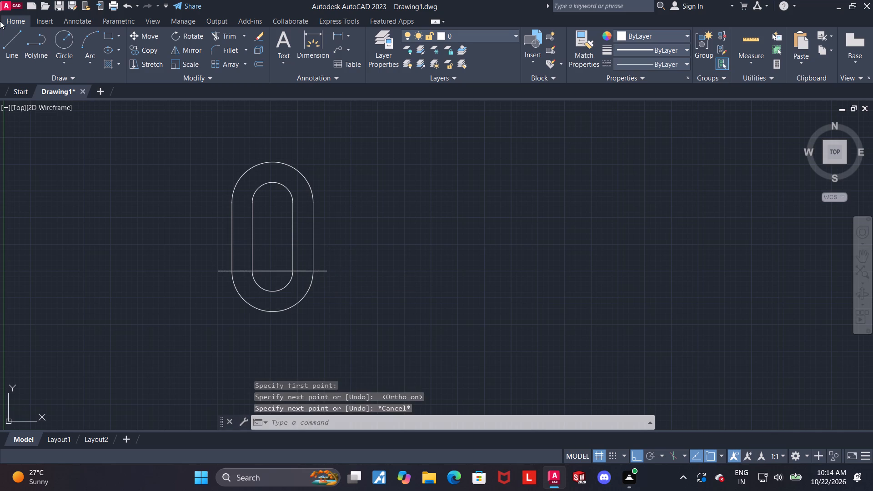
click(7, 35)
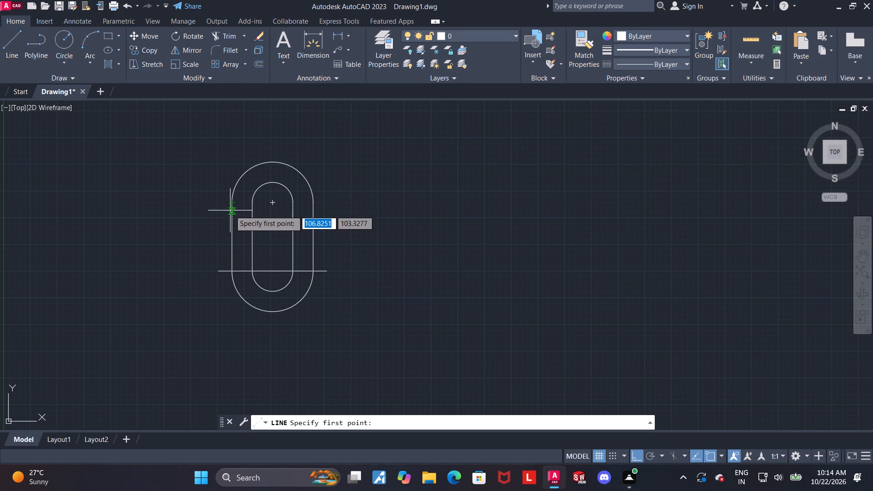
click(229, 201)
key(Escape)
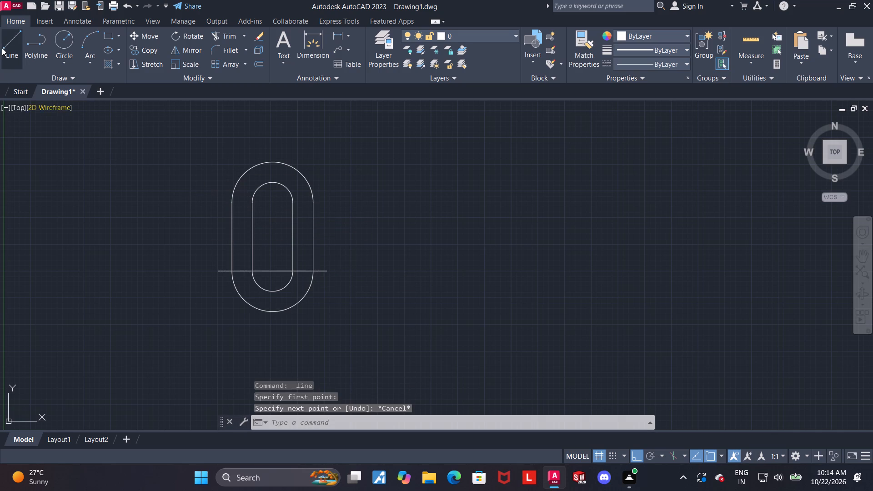
Draw a horizontal centre line about 51 units long through the upper arcs' centre, extending past both sides of the outer outline.
click(2, 48)
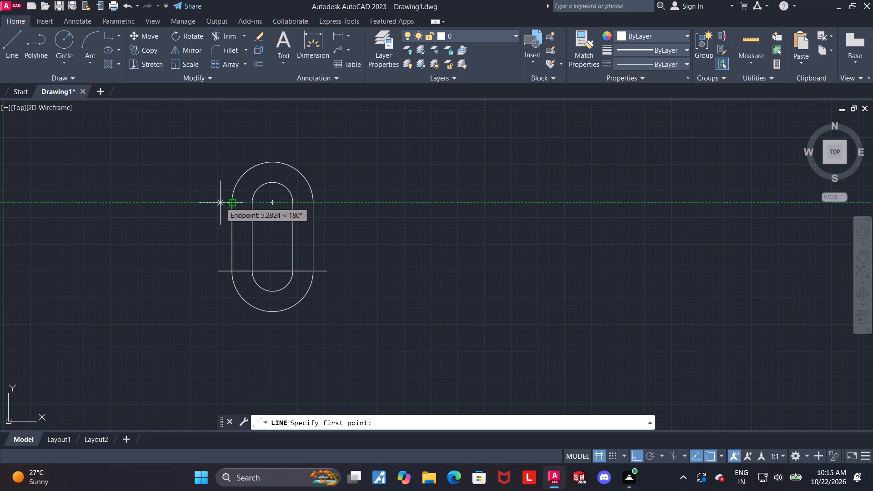
click(220, 203)
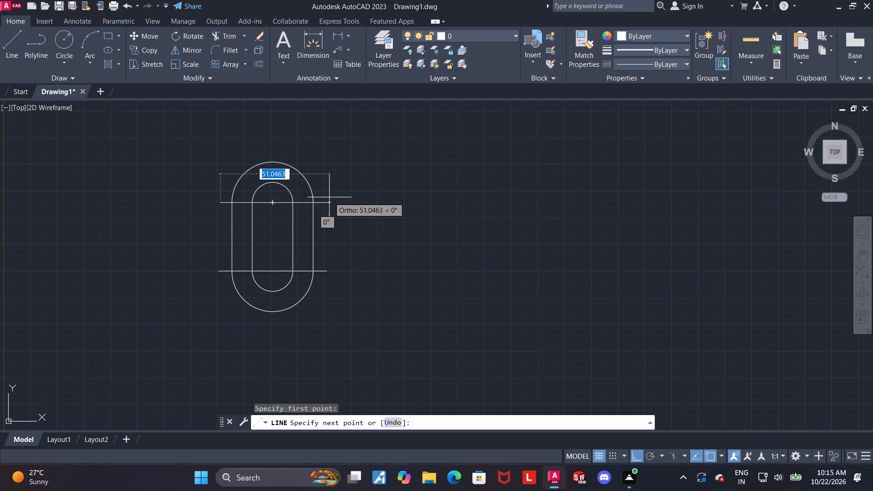
click(329, 197)
key(Escape)
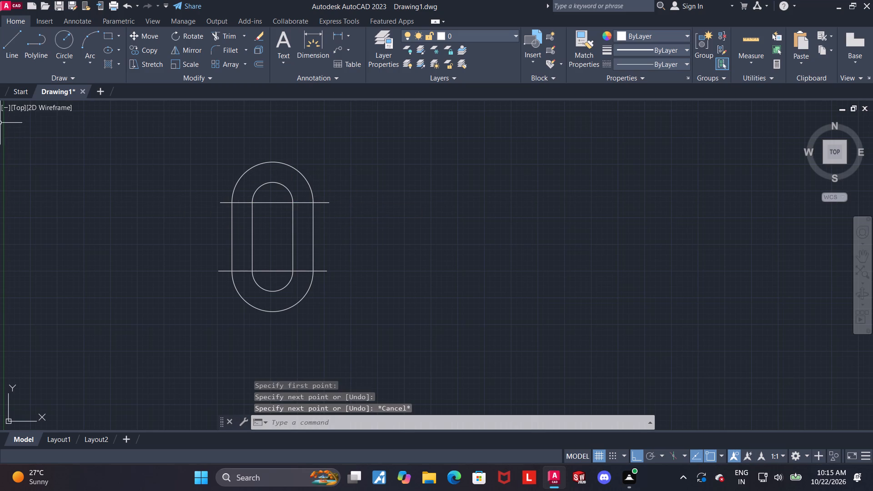
Draw a vertical centre line through both arc centres, extending beyond the bottom and top of the outer outline.
click(6, 41)
scroll(178, 200, down, 1)
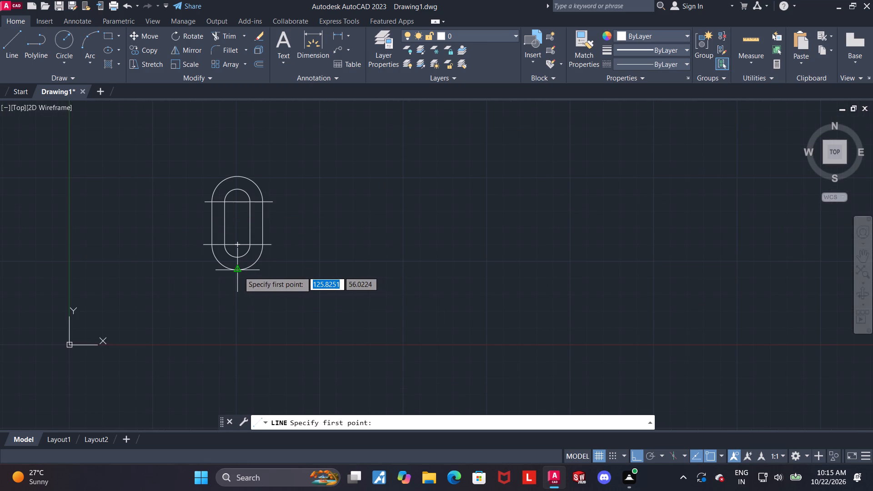
click(236, 279)
click(234, 162)
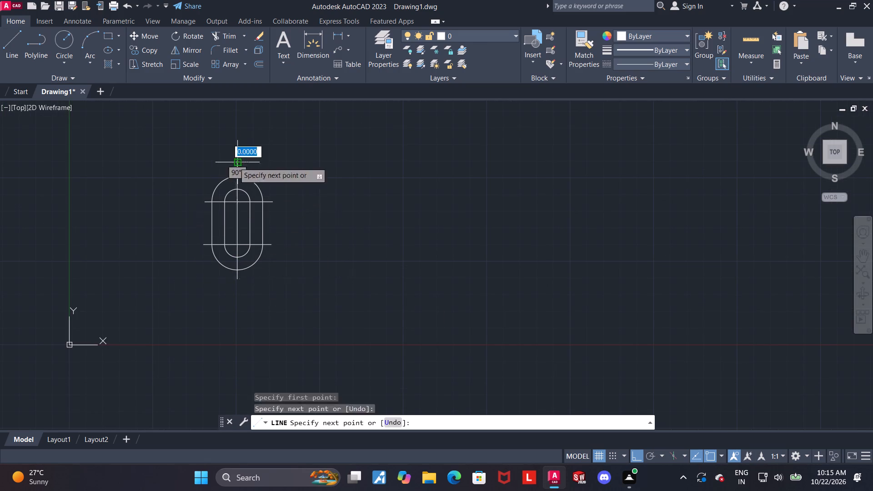
key(Escape)
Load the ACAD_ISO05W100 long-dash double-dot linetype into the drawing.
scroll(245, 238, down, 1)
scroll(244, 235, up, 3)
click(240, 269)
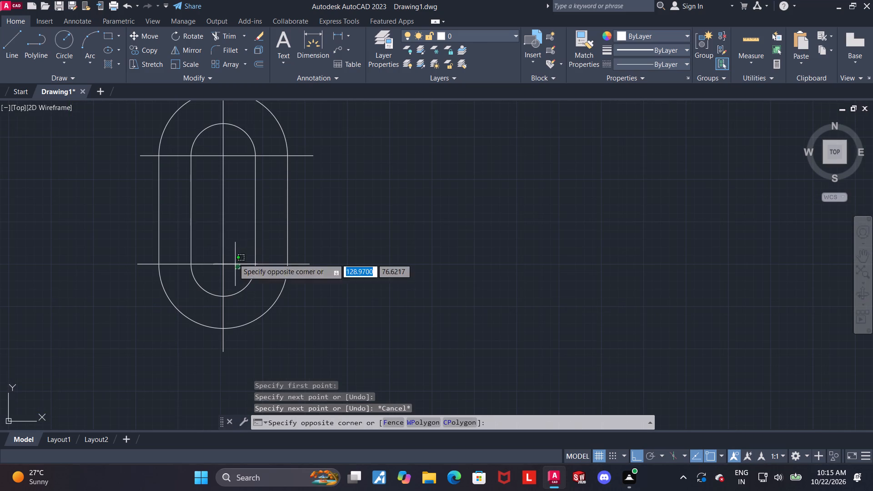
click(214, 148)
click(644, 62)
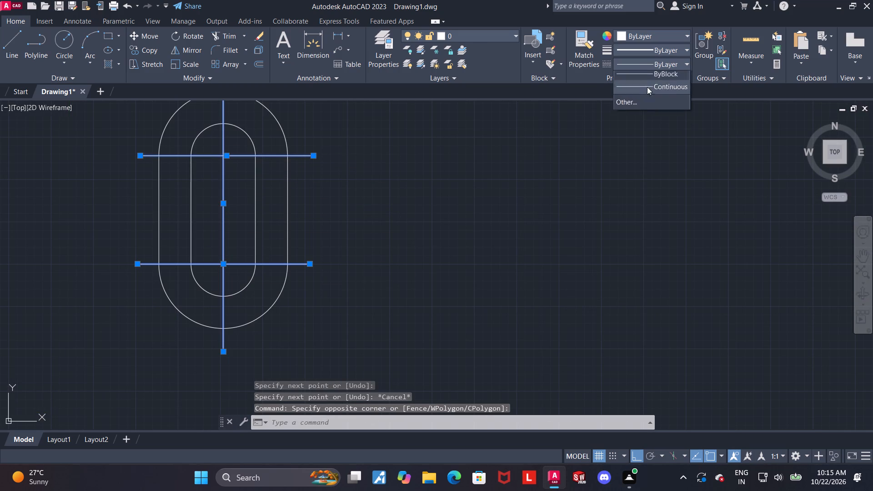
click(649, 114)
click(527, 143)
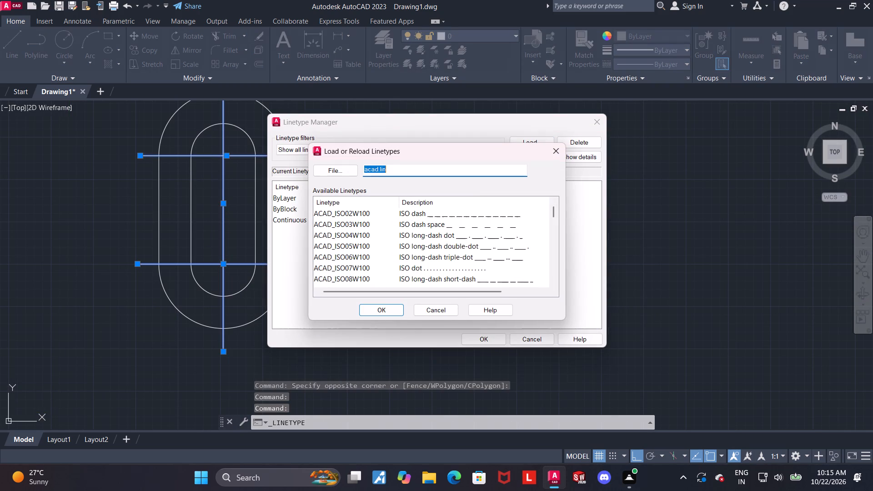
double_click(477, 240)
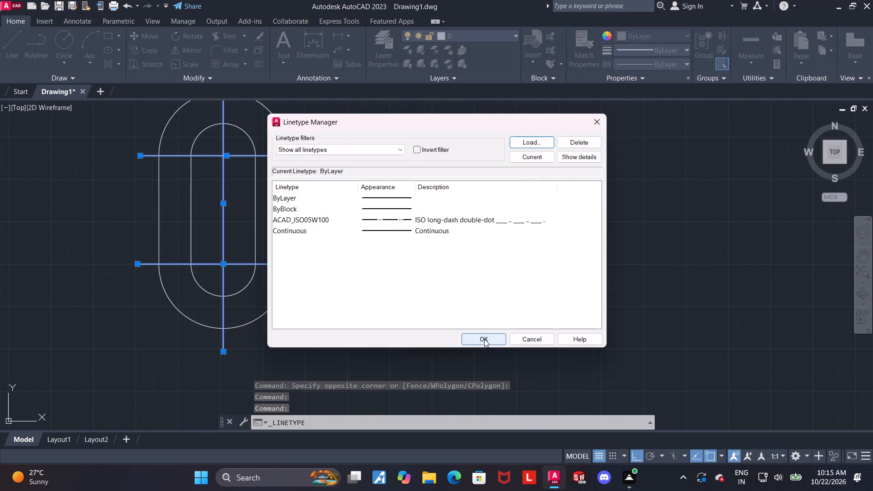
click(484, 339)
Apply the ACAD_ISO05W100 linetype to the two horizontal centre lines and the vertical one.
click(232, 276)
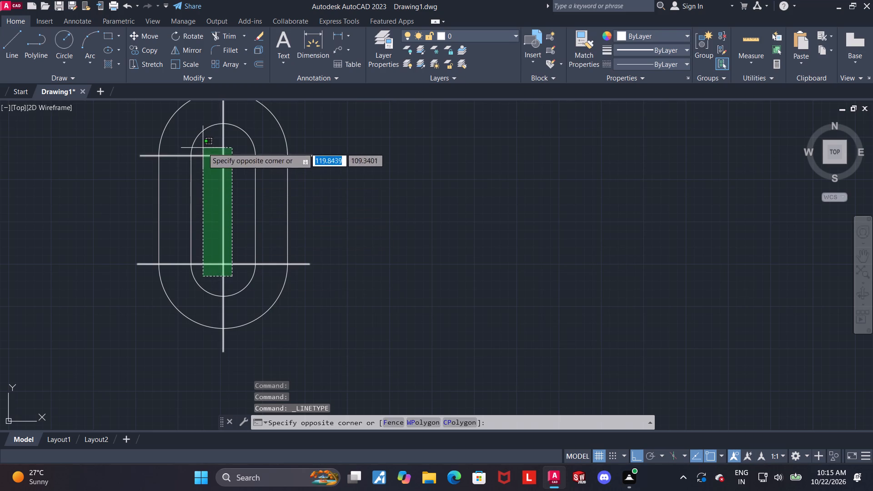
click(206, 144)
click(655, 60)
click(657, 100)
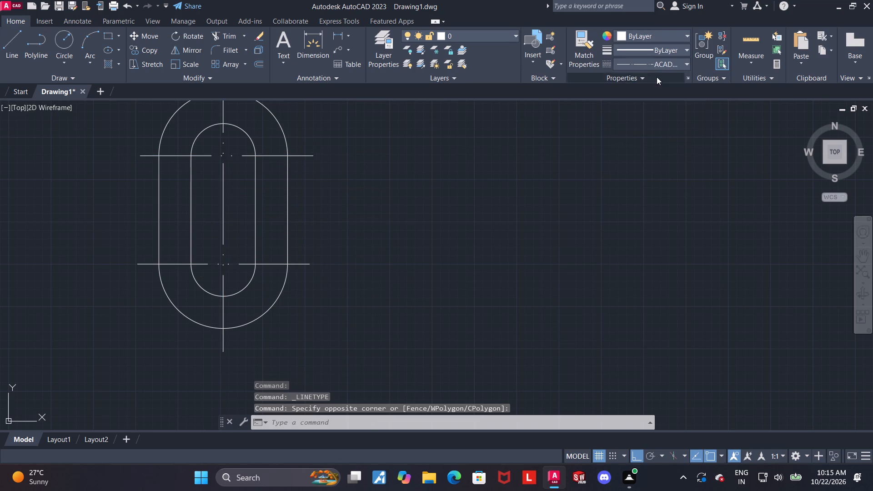
Set the colour of the three selected centre lines to cyan.
click(653, 37)
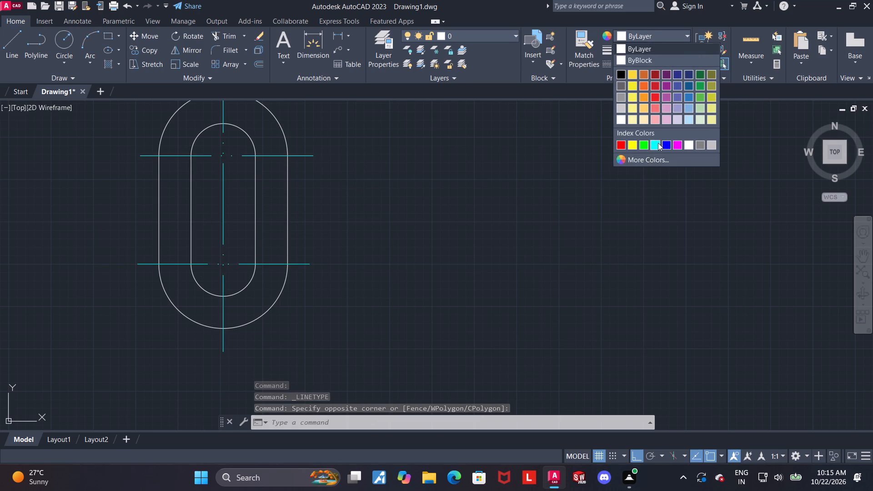
click(658, 143)
key(Escape)
Load the ACAD_ISO04W100 long-dash dot linetype into the drawing.
scroll(416, 228, down, 2)
middle_drag(452, 213, 440, 238)
scroll(394, 253, up, 1)
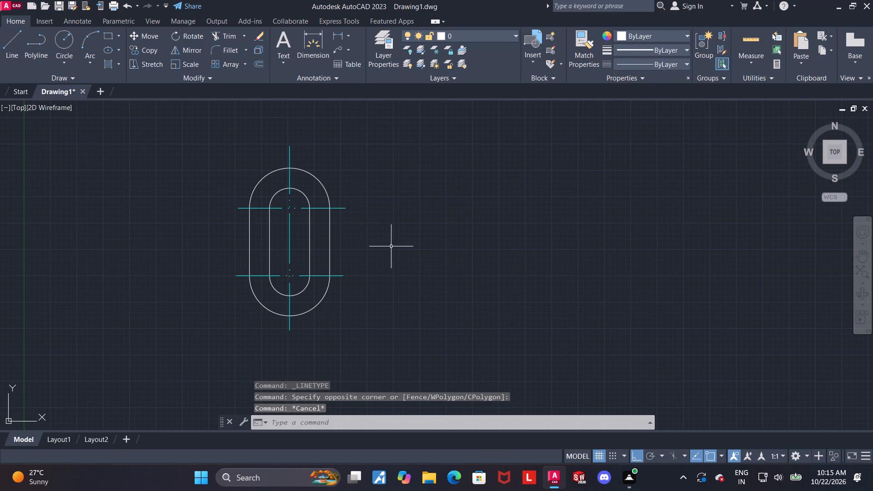
scroll(391, 247, up, 1)
click(252, 307)
click(211, 169)
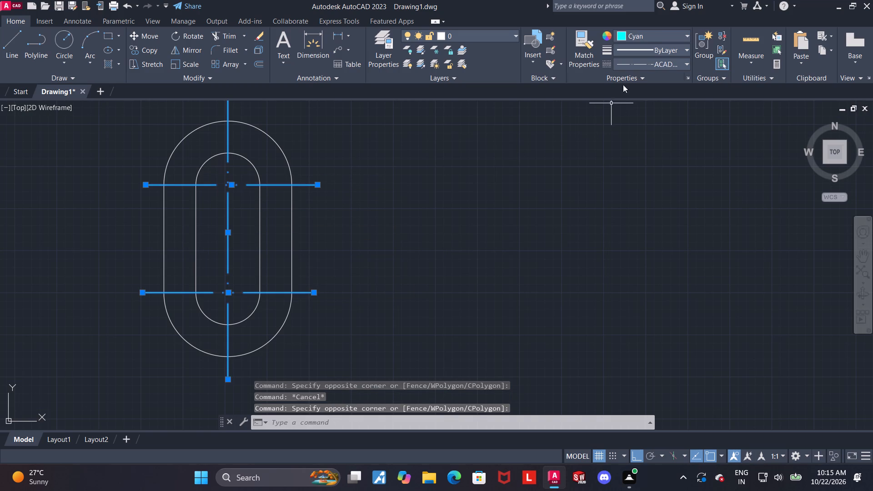
click(634, 62)
click(638, 131)
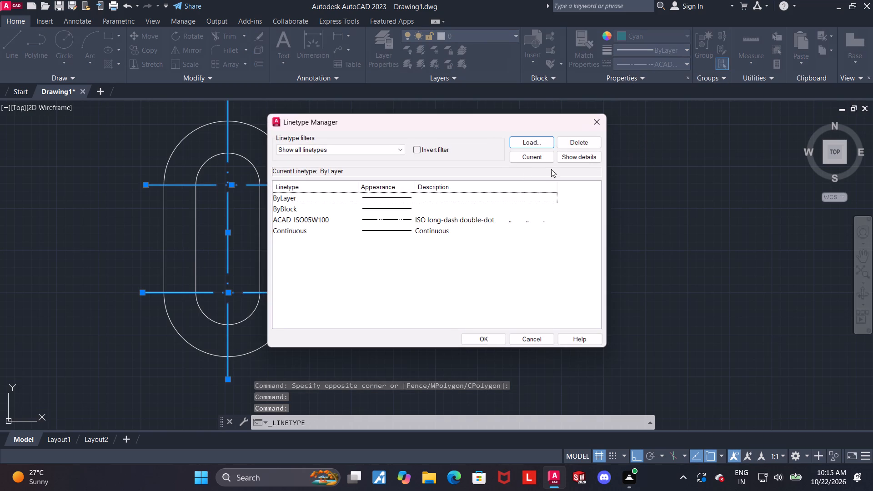
click(513, 144)
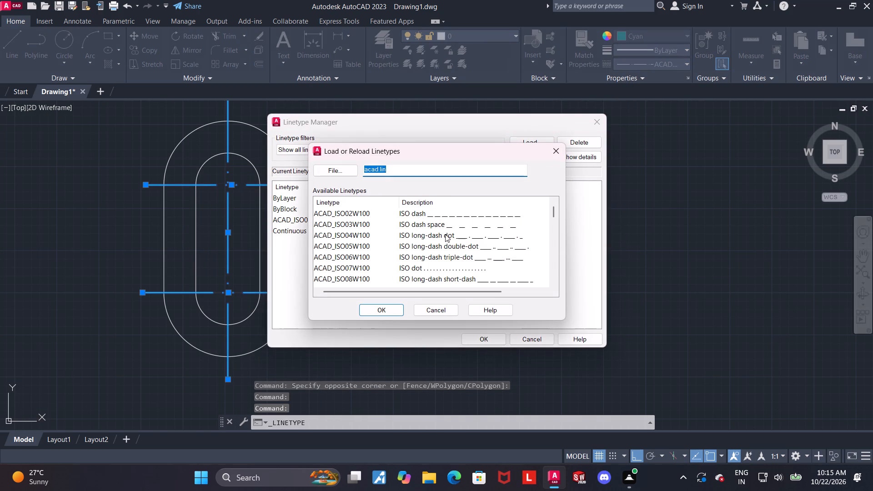
double_click(445, 235)
click(494, 336)
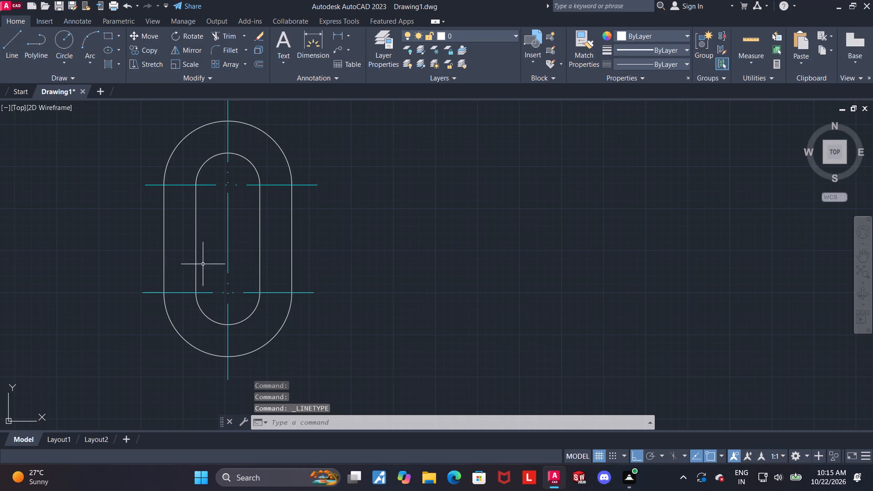
Apply the ACAD_ISO04W100 linetype to the two horizontal centre lines and the vertical one.
click(239, 300)
click(214, 175)
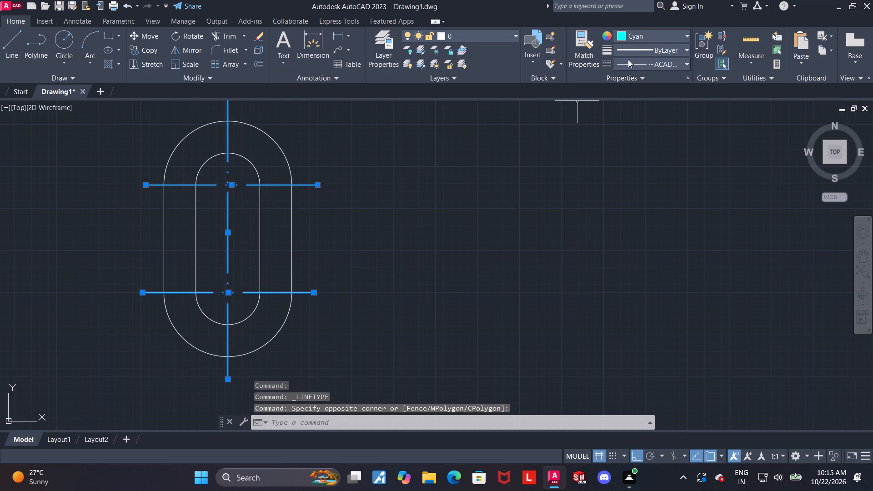
click(629, 61)
click(644, 104)
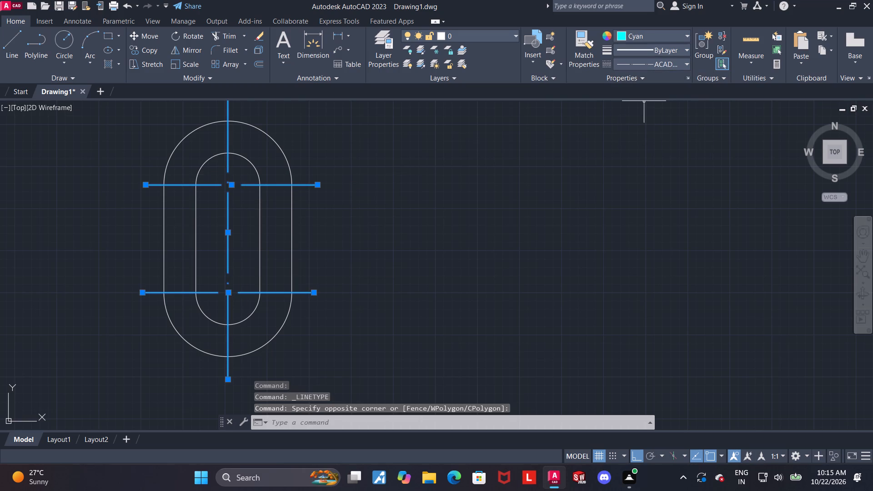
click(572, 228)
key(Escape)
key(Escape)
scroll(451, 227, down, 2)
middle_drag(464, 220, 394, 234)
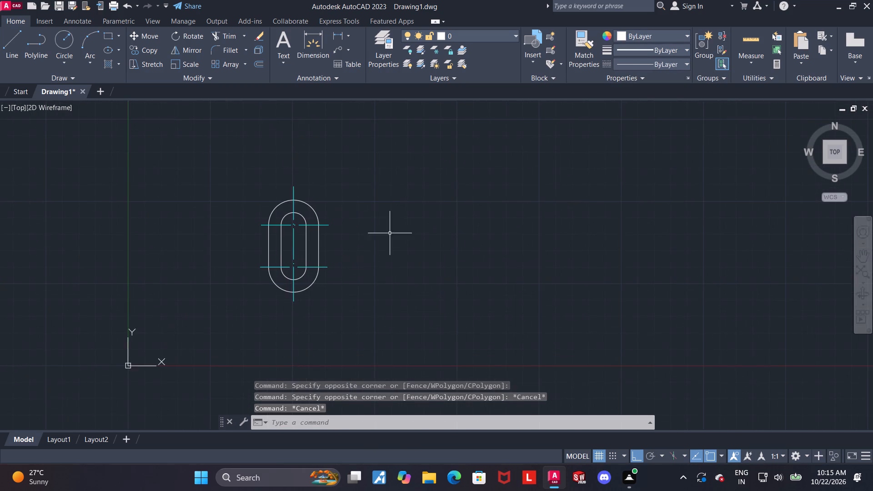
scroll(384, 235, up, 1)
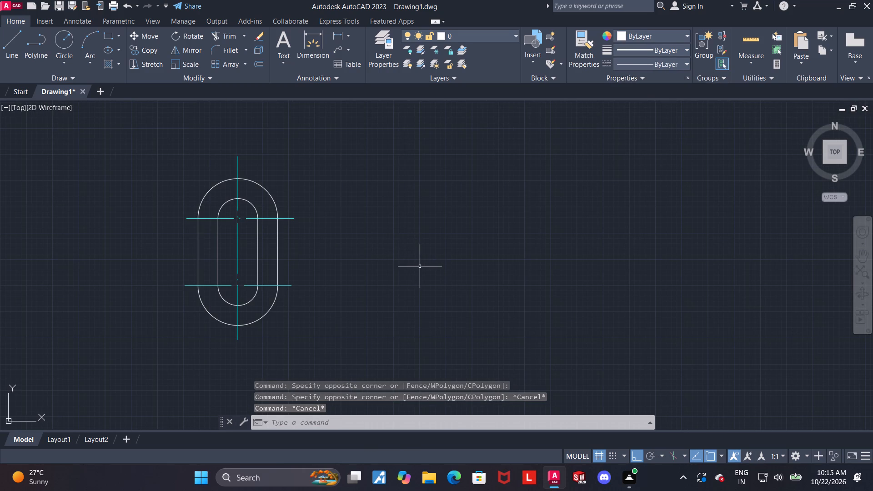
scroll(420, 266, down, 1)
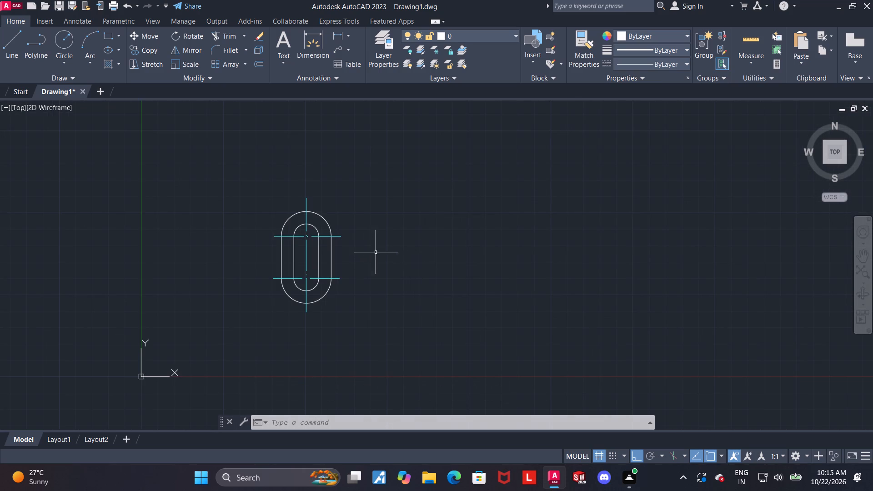
Draw connected lines from the slot's lower arc centre, 70 straight up and 140 horizontally to the right.
click(4, 49)
scroll(276, 224, up, 1)
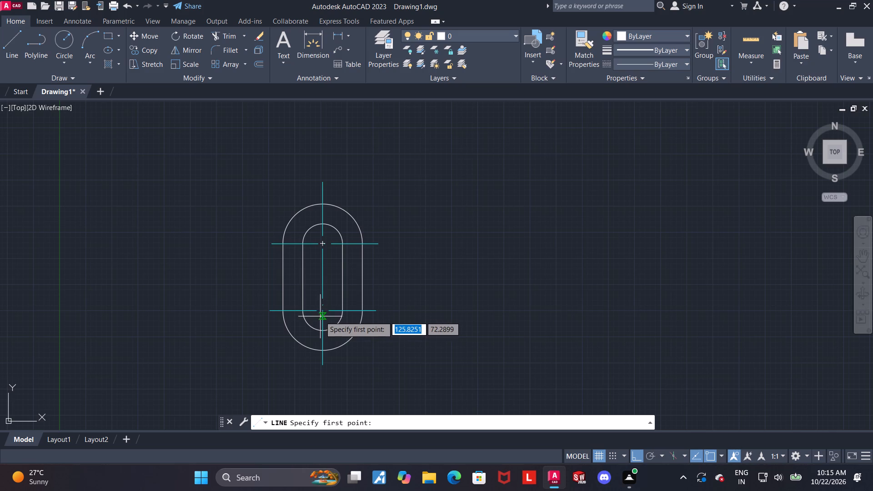
scroll(320, 312, up, 2)
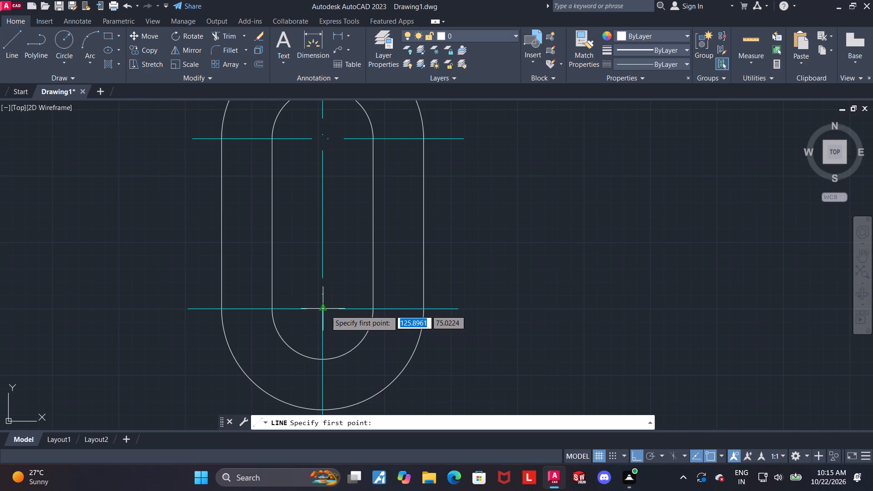
scroll(325, 310, up, 1)
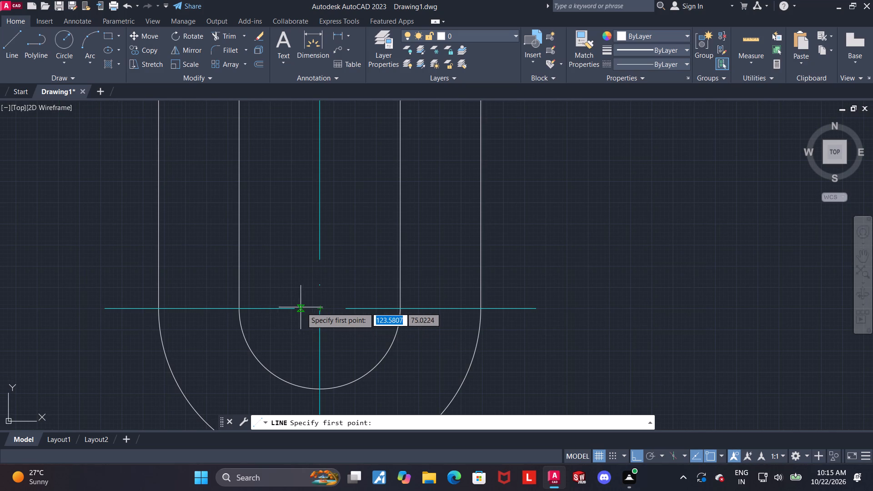
click(317, 307)
scroll(317, 307, down, 3)
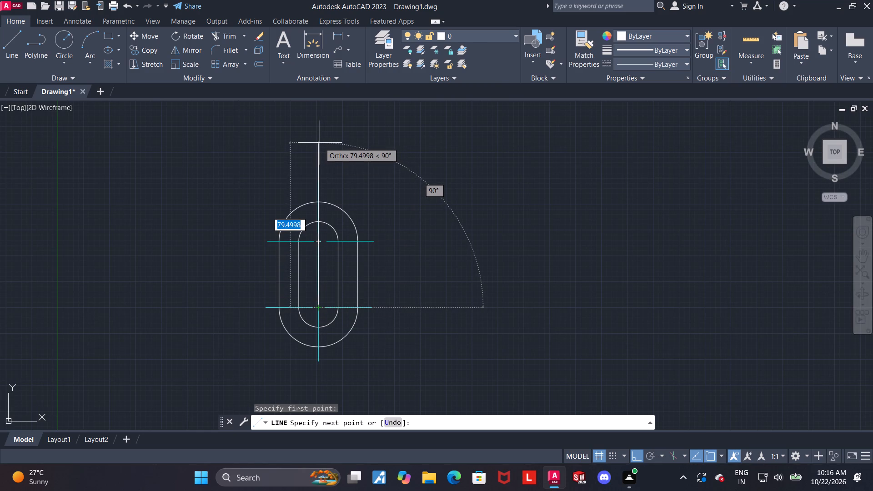
text(70)
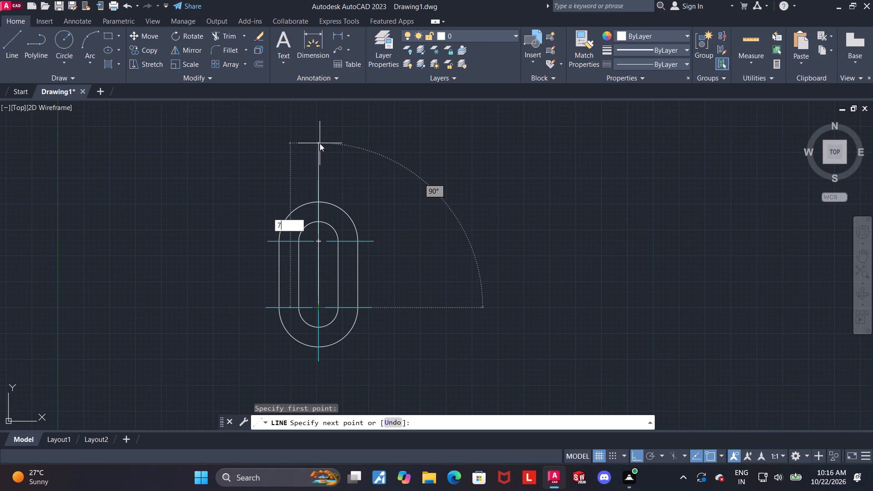
key(Return)
scroll(320, 143, down, 1)
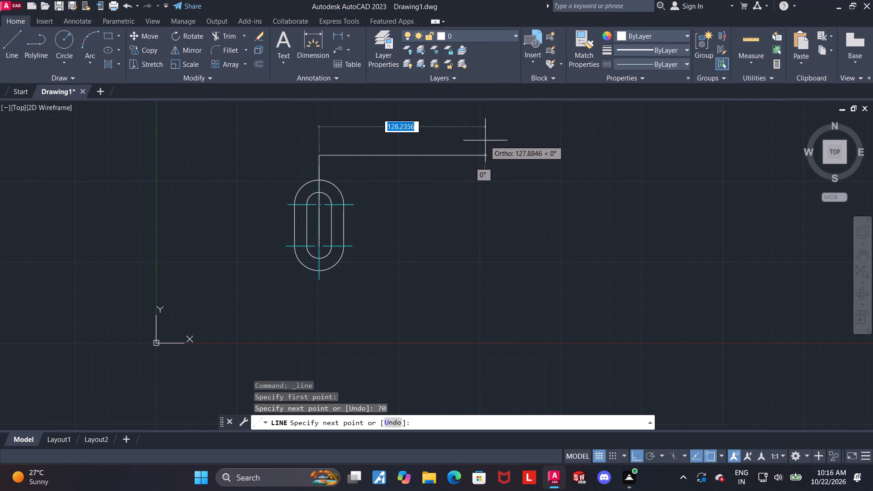
text(140)
key(Return)
key(Escape)
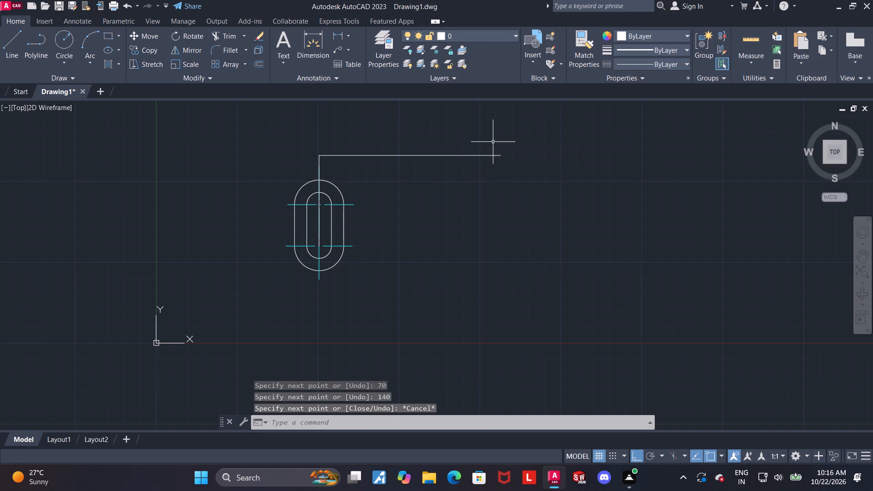
Delete the vertical 70-unit construction line, keeping the horizontal 140-unit line.
scroll(329, 155, up, 1)
click(313, 170)
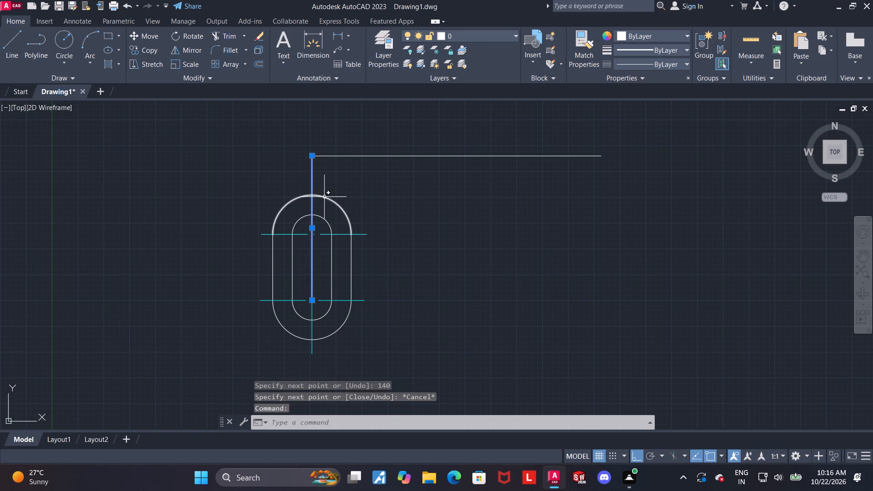
key(Delete)
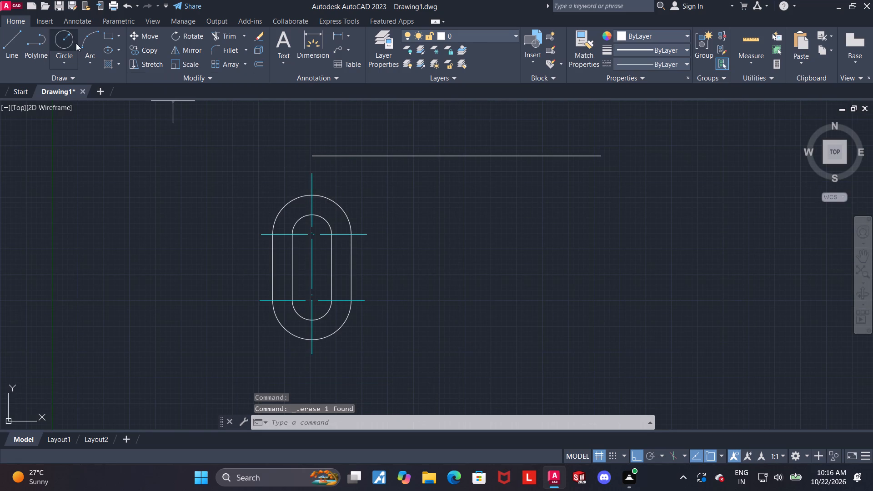
Draw a circle of radius 19 centred on the right end of the 140-unit horizontal line.
click(68, 39)
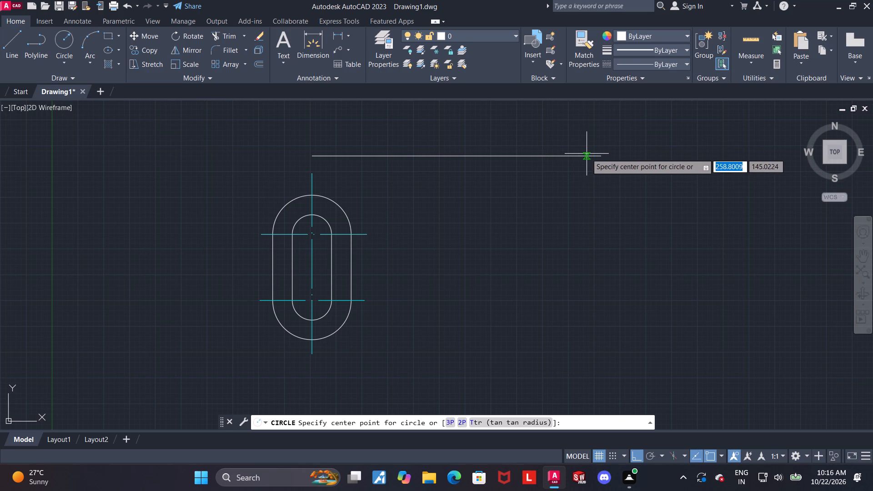
click(599, 155)
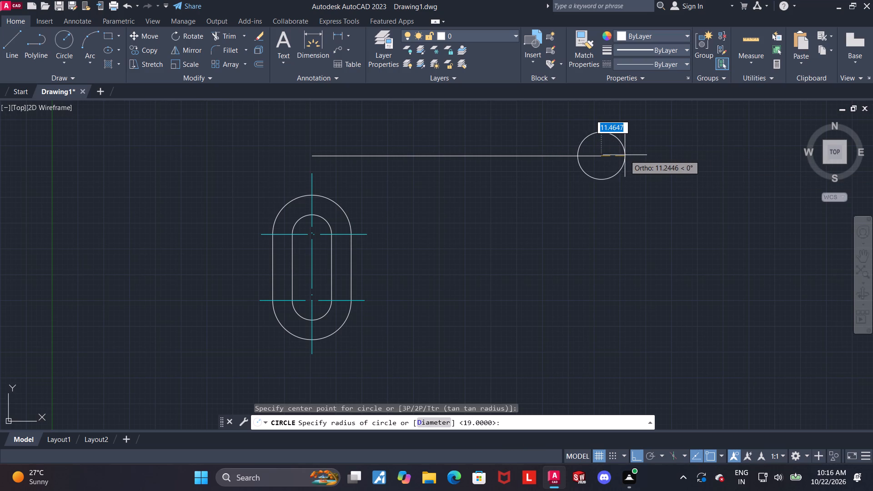
text(19)
key(Return)
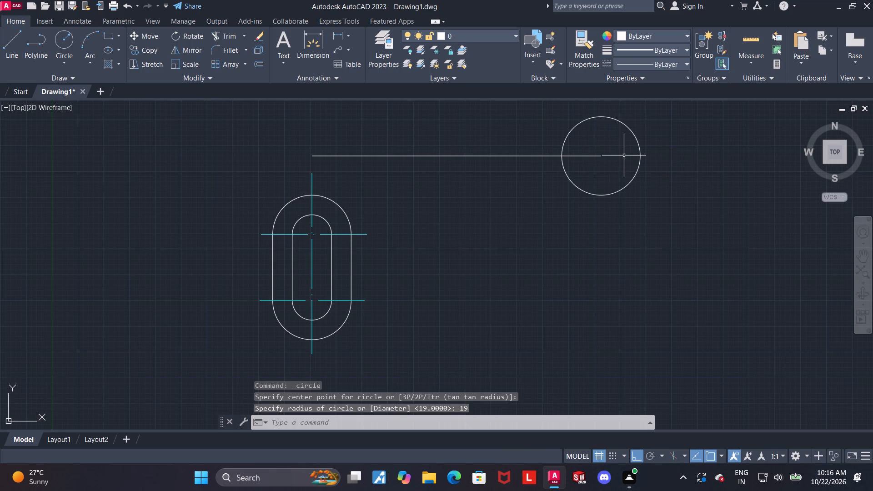
key(Escape)
scroll(640, 175, down, 1)
scroll(642, 142, up, 2)
key(Escape)
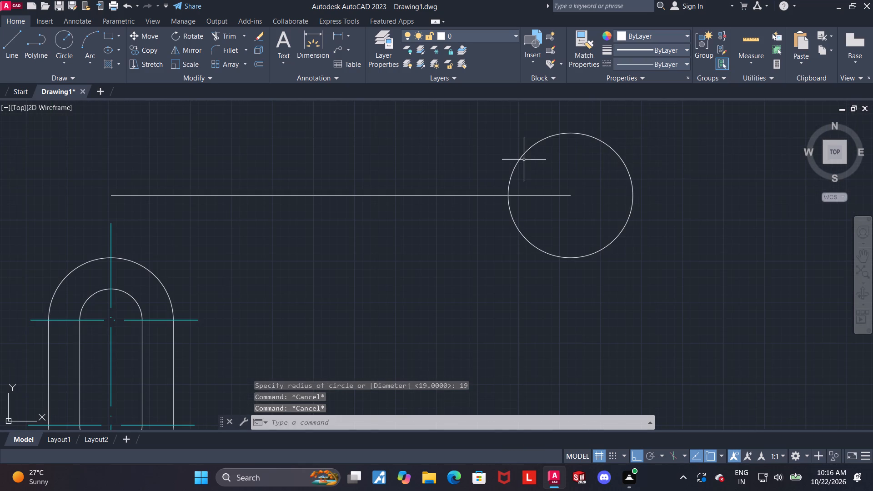
Draw a concentric circle of radius 9.5 inside the radius 19 circle.
click(55, 45)
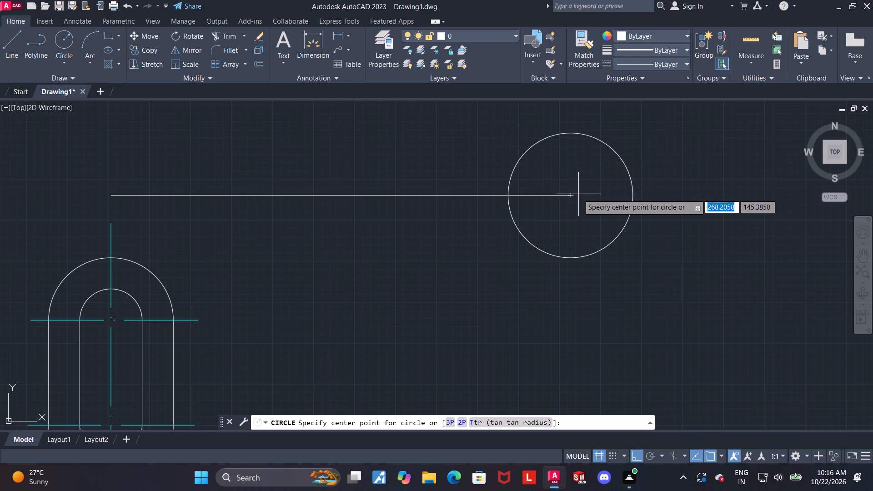
click(568, 194)
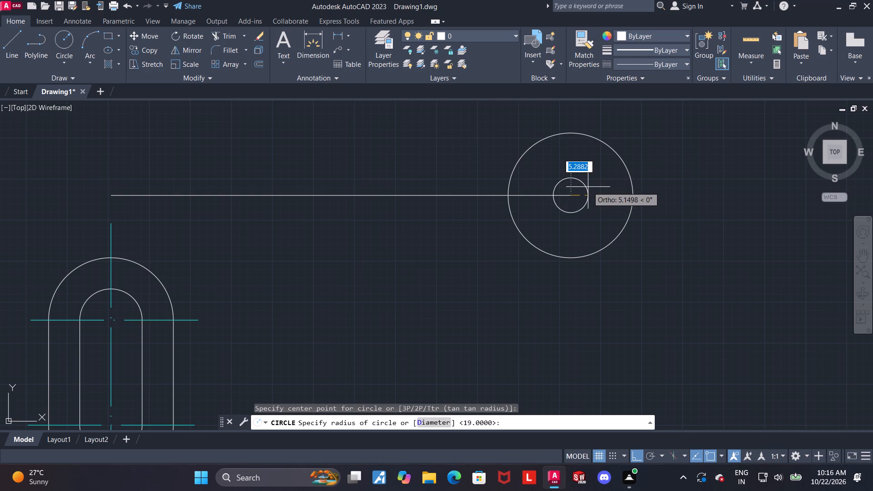
text(9.5)
key(Return)
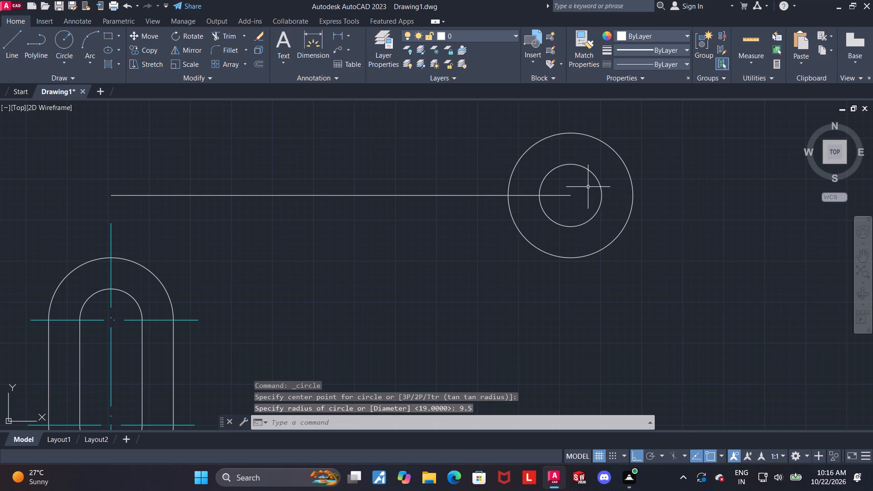
key(Escape)
scroll(581, 172, down, 1)
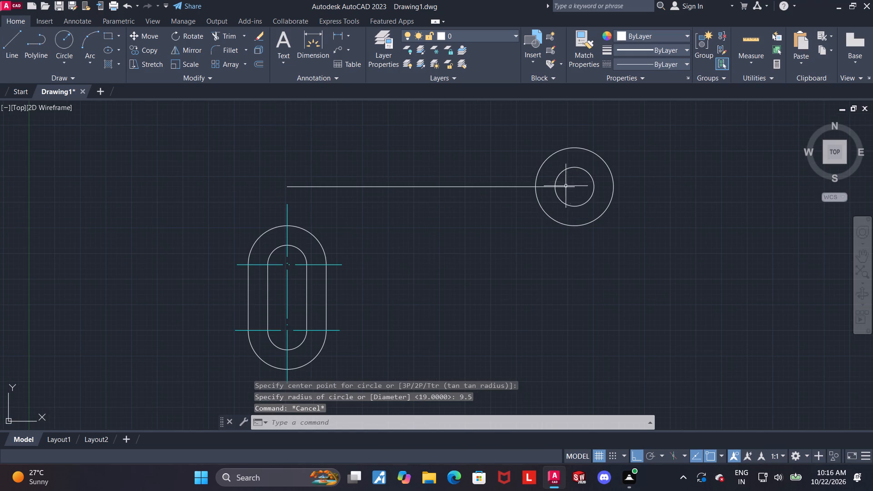
middle_drag(512, 203, 497, 204)
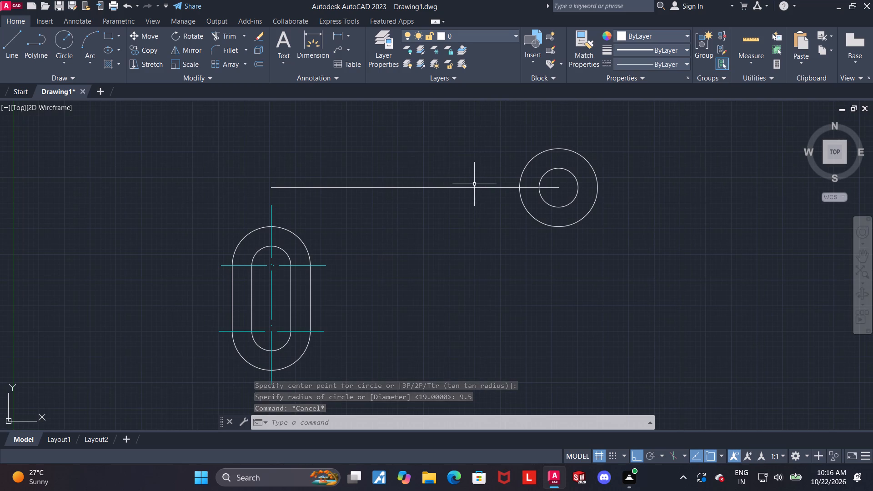
Draw a horizontal centre line from the circles' centre to just beyond the right side of the outer circle.
click(19, 40)
scroll(568, 184, up, 1)
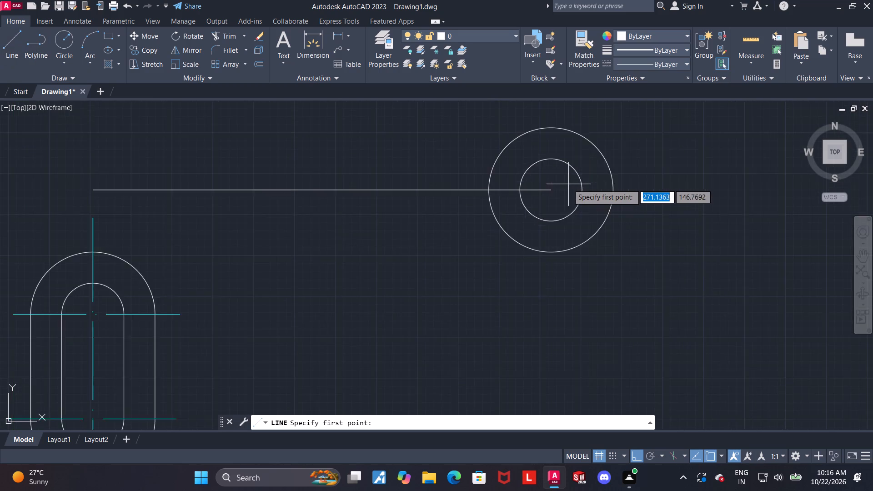
scroll(568, 184, up, 1)
click(539, 195)
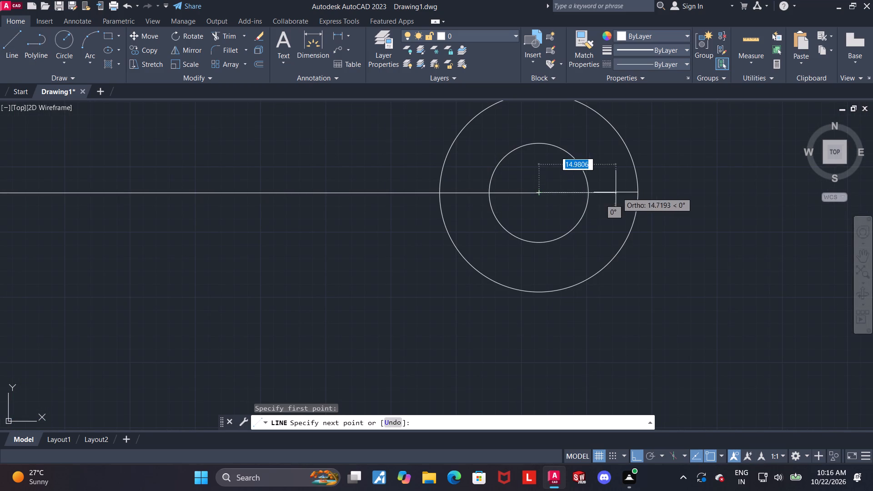
click(667, 175)
key(Escape)
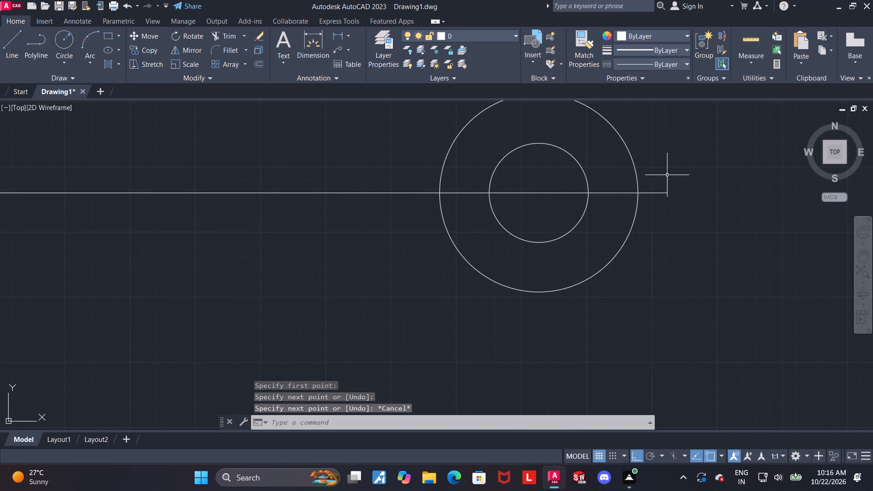
scroll(662, 182, down, 1)
middle_drag(688, 189, 563, 194)
Draw a vertical centre line through the circles' centre, extending just beyond the outer circle at both ends.
click(5, 40)
scroll(434, 200, down, 1)
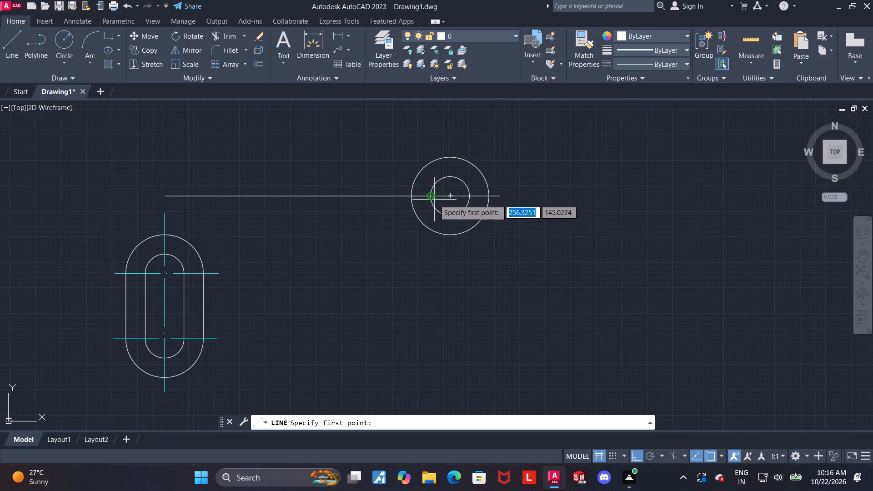
click(450, 143)
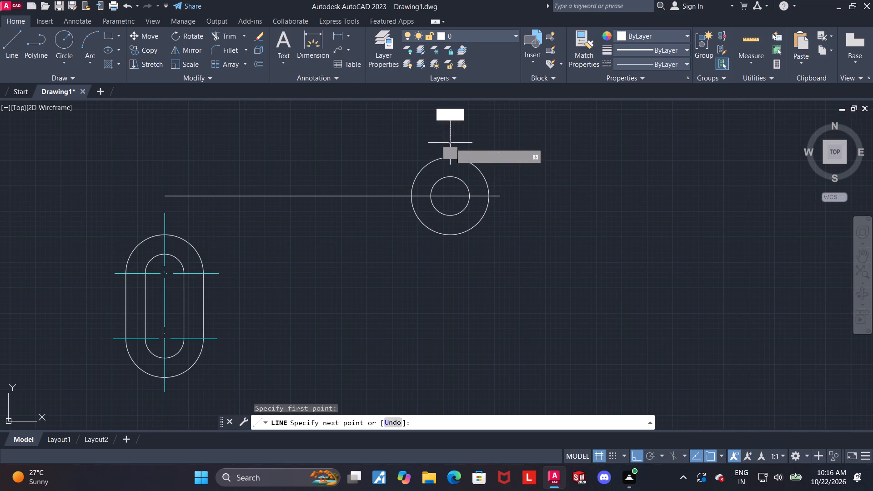
click(447, 251)
key(Escape)
Apply the ACAD_ISO04W100 linetype and cyan colour to the circles' vertical centre line and both horizontal lines meeting at their centre.
scroll(454, 201, up, 4)
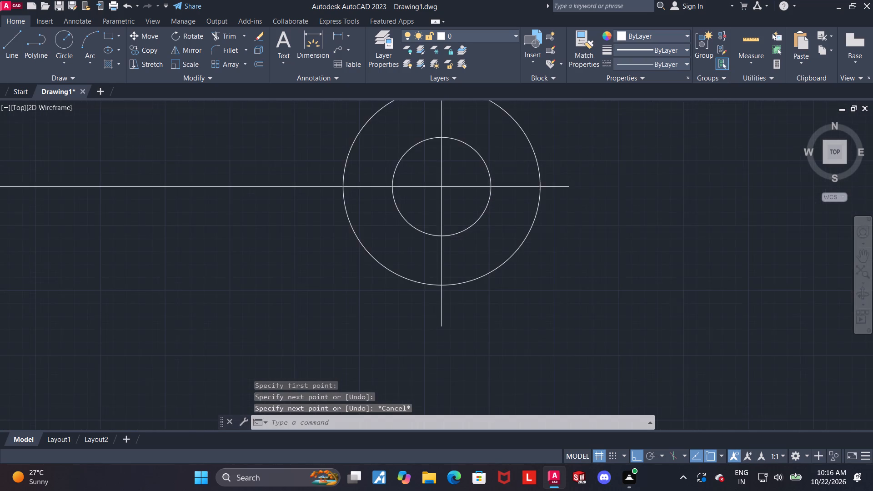
drag(453, 200, 431, 174)
click(398, 135)
click(664, 68)
click(657, 103)
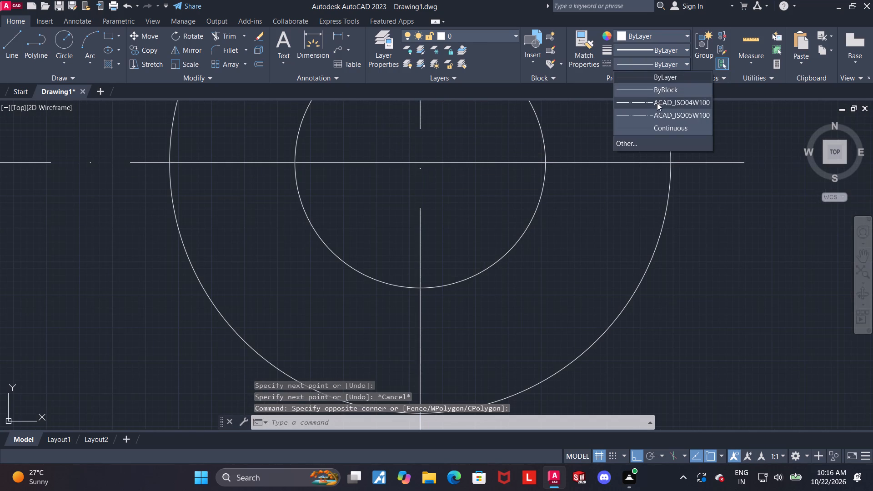
click(652, 40)
click(652, 149)
key(Escape)
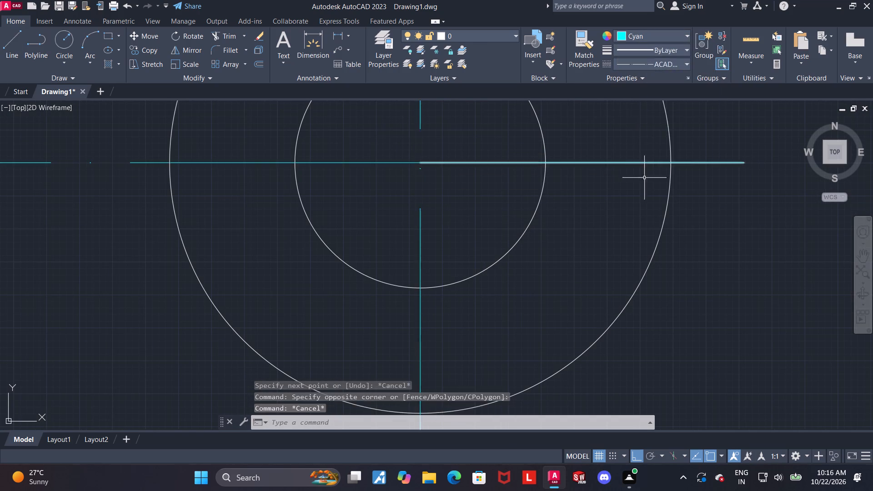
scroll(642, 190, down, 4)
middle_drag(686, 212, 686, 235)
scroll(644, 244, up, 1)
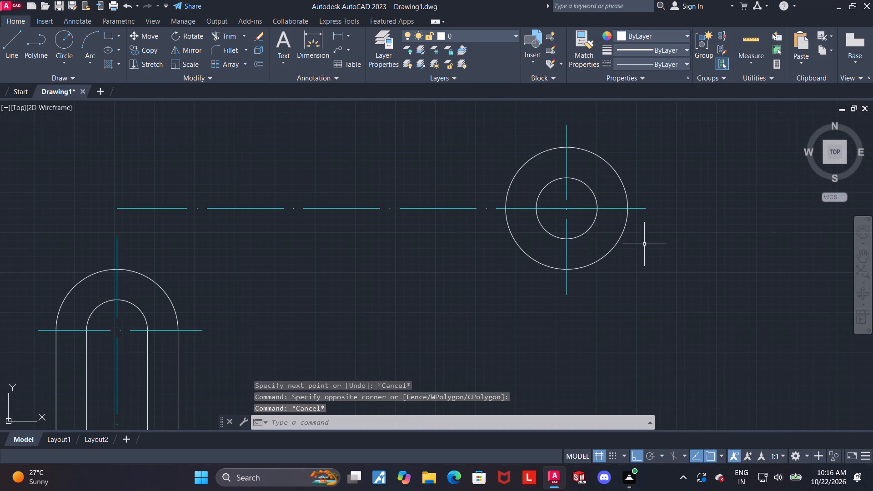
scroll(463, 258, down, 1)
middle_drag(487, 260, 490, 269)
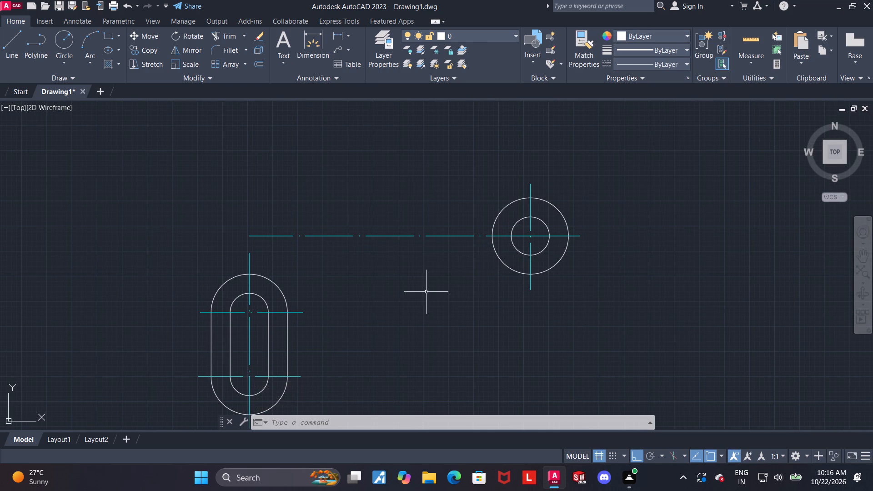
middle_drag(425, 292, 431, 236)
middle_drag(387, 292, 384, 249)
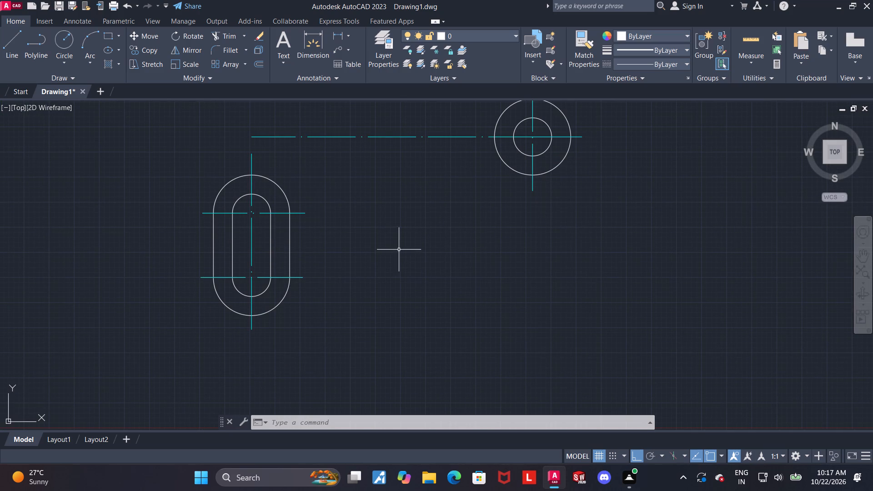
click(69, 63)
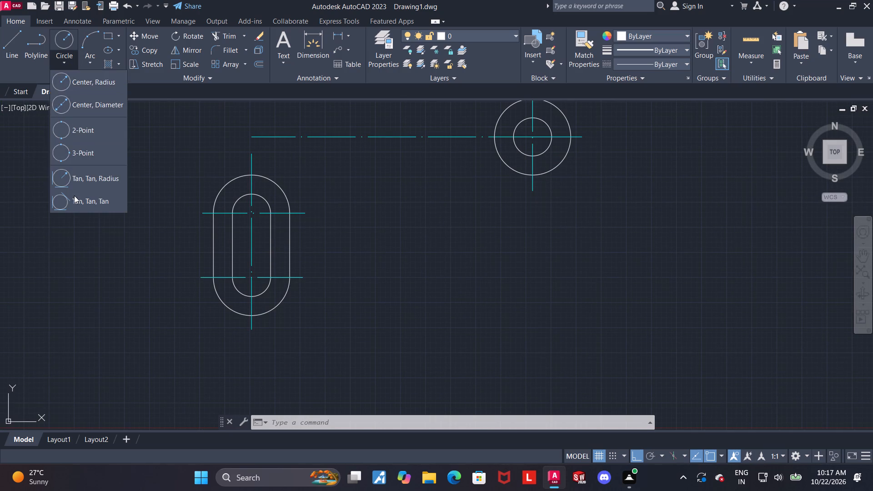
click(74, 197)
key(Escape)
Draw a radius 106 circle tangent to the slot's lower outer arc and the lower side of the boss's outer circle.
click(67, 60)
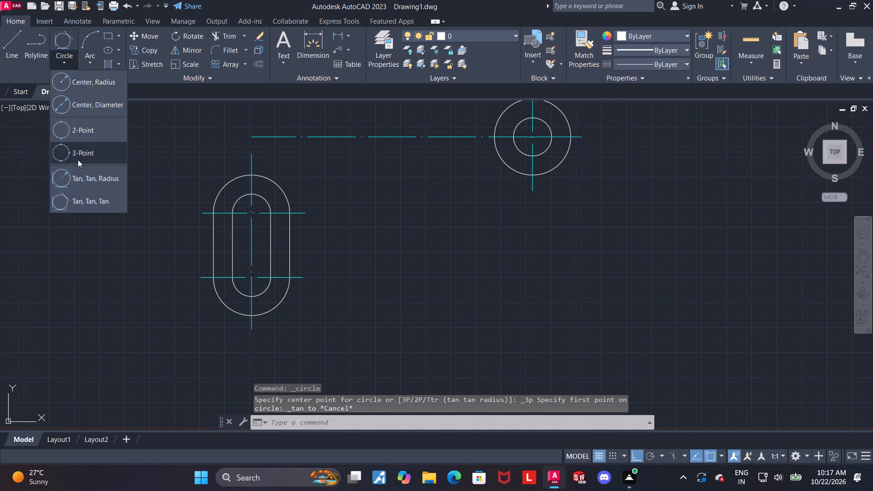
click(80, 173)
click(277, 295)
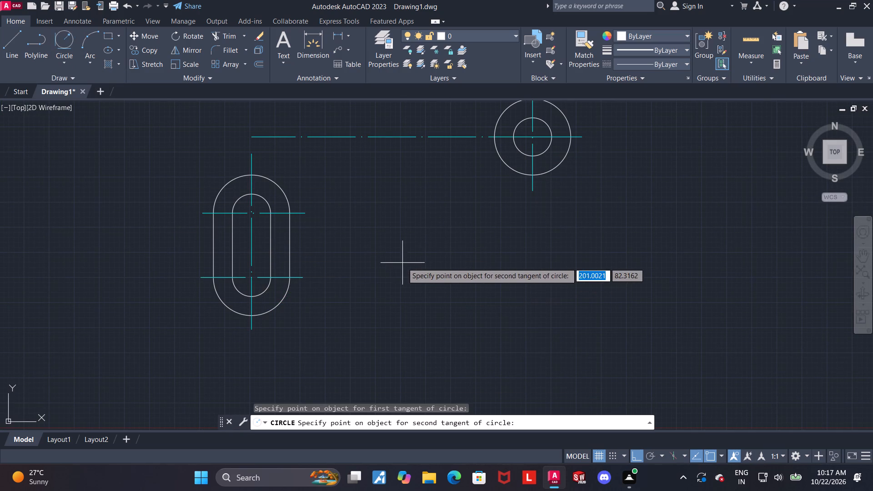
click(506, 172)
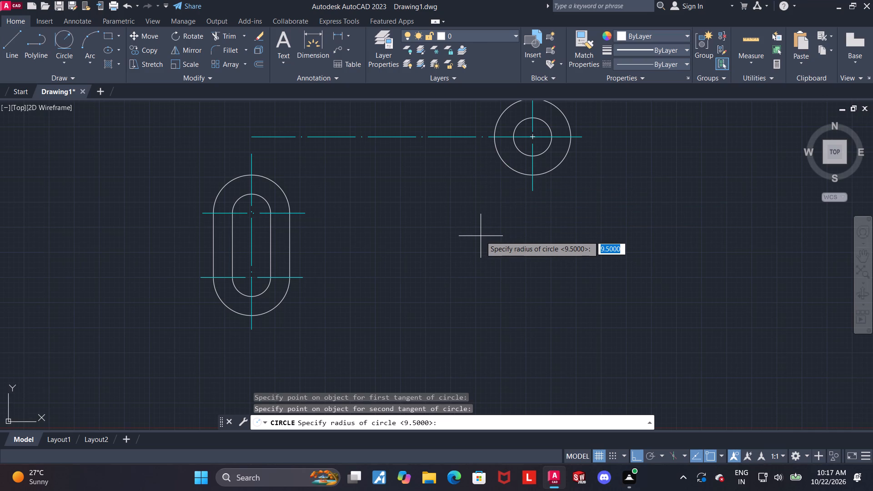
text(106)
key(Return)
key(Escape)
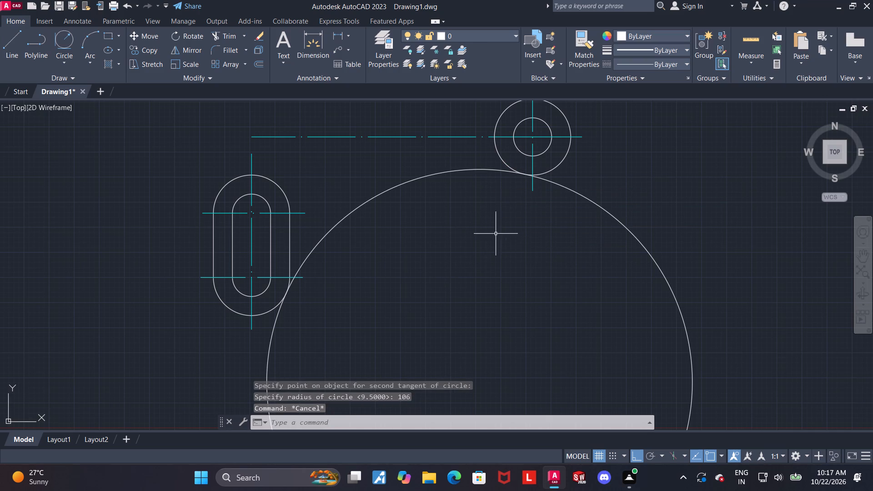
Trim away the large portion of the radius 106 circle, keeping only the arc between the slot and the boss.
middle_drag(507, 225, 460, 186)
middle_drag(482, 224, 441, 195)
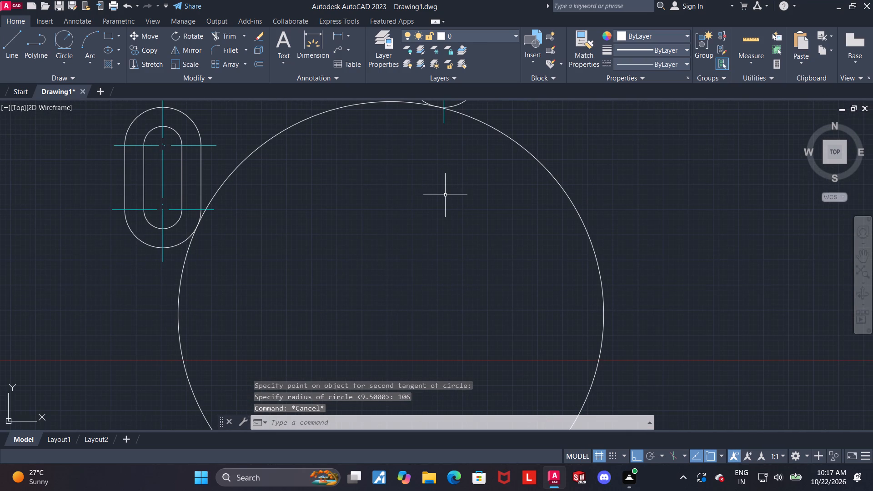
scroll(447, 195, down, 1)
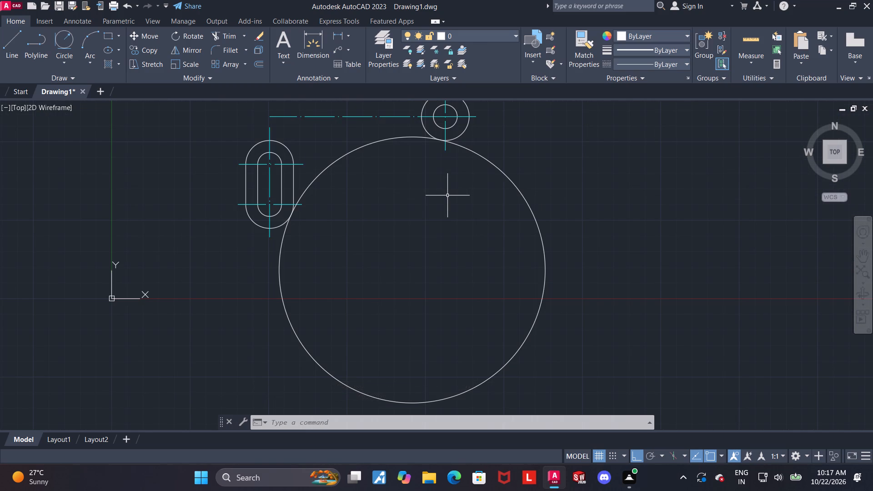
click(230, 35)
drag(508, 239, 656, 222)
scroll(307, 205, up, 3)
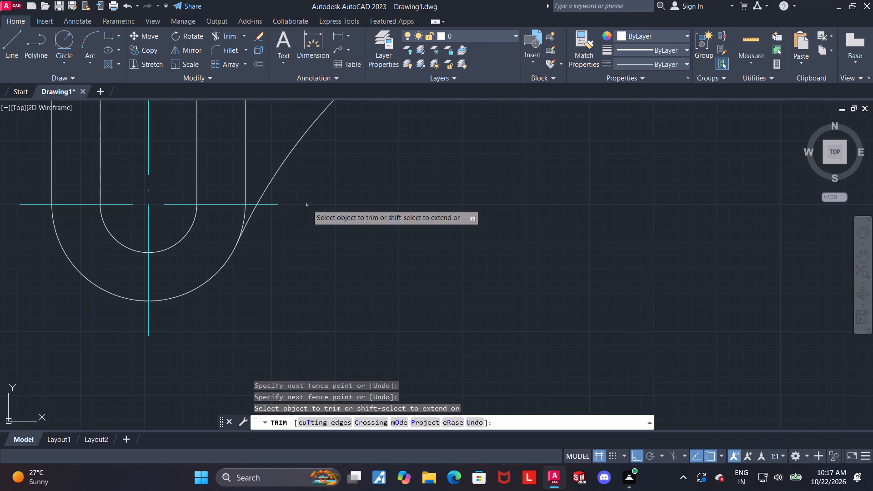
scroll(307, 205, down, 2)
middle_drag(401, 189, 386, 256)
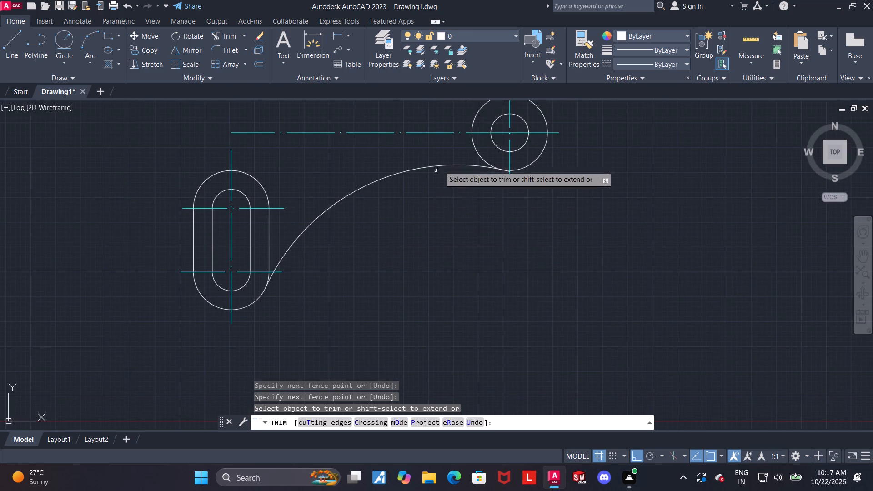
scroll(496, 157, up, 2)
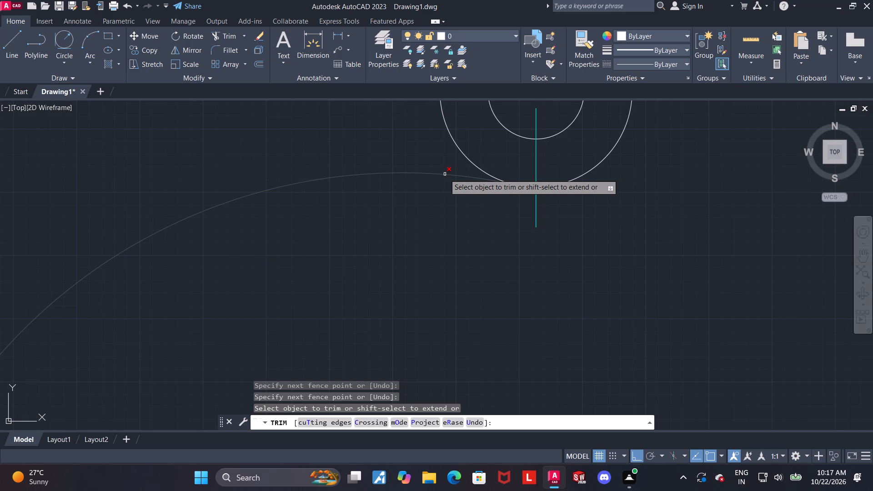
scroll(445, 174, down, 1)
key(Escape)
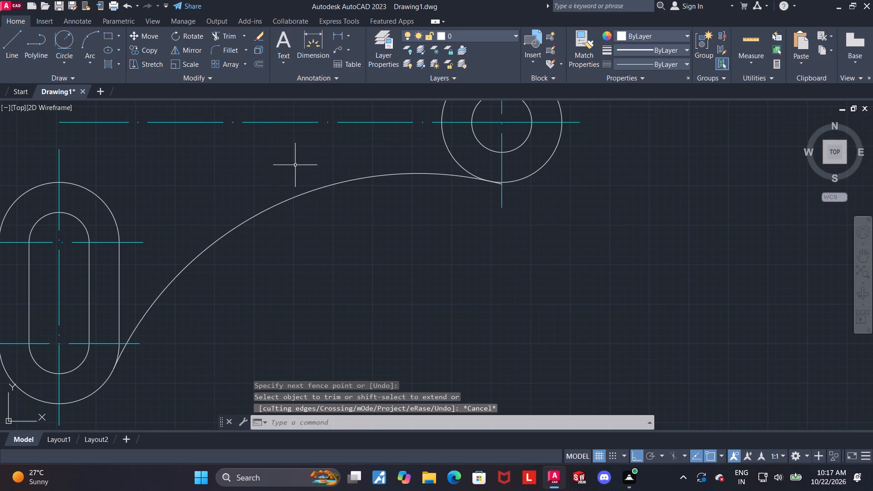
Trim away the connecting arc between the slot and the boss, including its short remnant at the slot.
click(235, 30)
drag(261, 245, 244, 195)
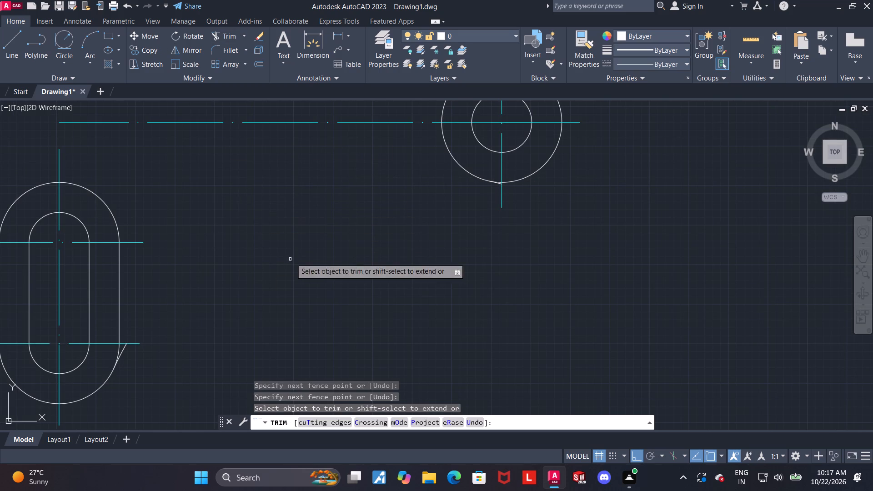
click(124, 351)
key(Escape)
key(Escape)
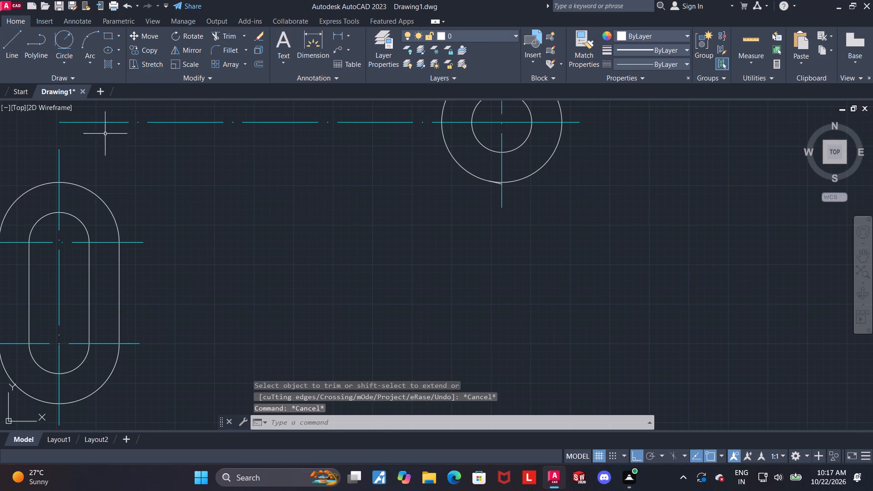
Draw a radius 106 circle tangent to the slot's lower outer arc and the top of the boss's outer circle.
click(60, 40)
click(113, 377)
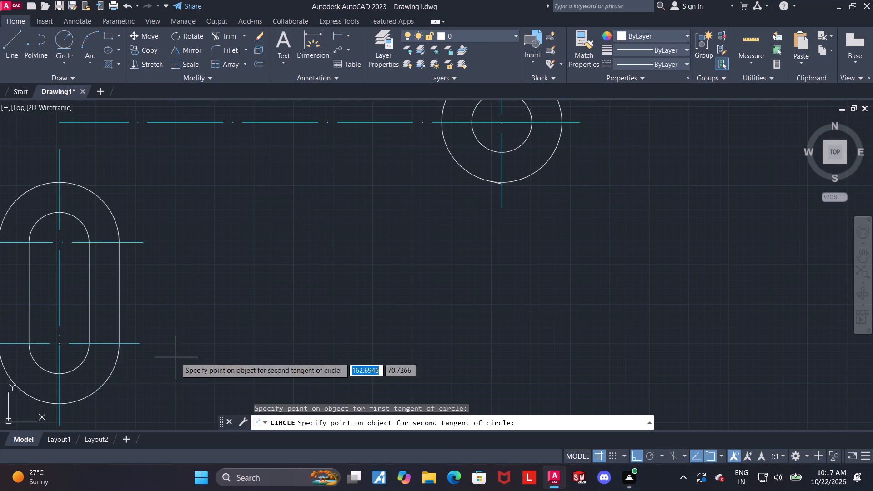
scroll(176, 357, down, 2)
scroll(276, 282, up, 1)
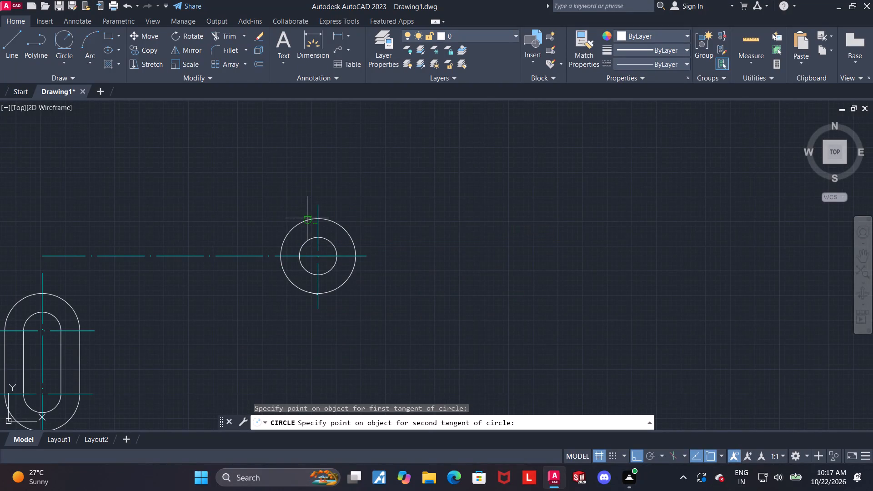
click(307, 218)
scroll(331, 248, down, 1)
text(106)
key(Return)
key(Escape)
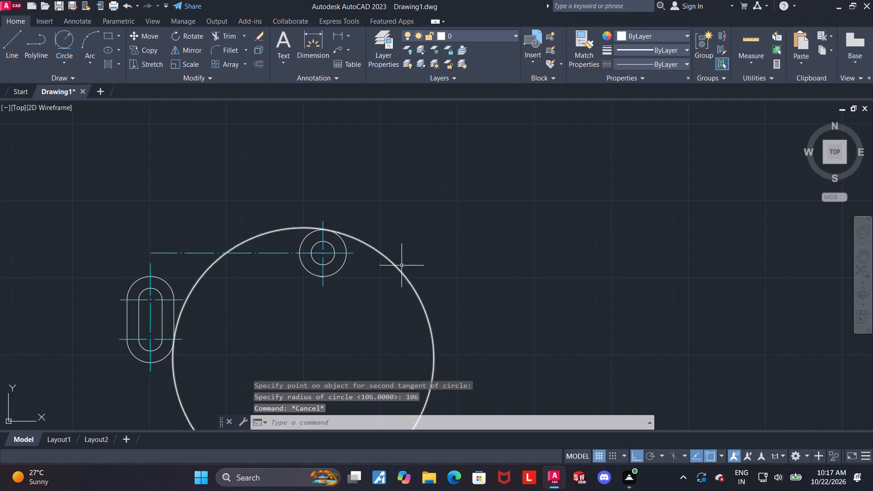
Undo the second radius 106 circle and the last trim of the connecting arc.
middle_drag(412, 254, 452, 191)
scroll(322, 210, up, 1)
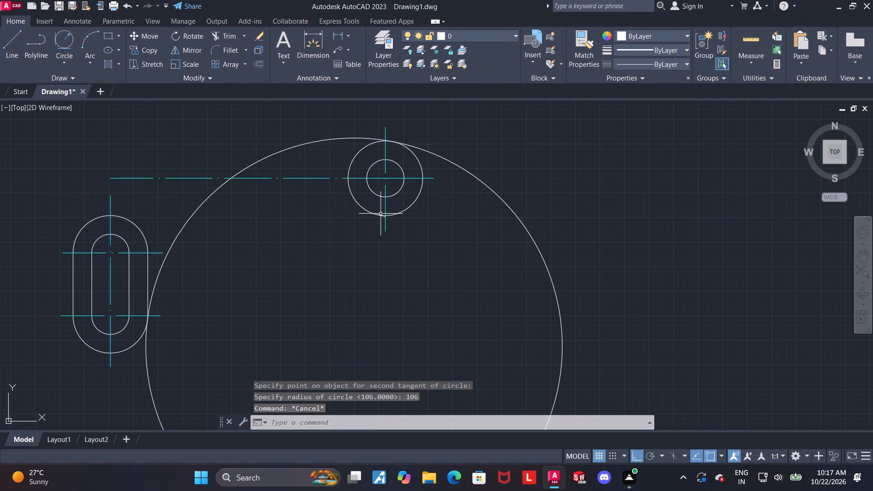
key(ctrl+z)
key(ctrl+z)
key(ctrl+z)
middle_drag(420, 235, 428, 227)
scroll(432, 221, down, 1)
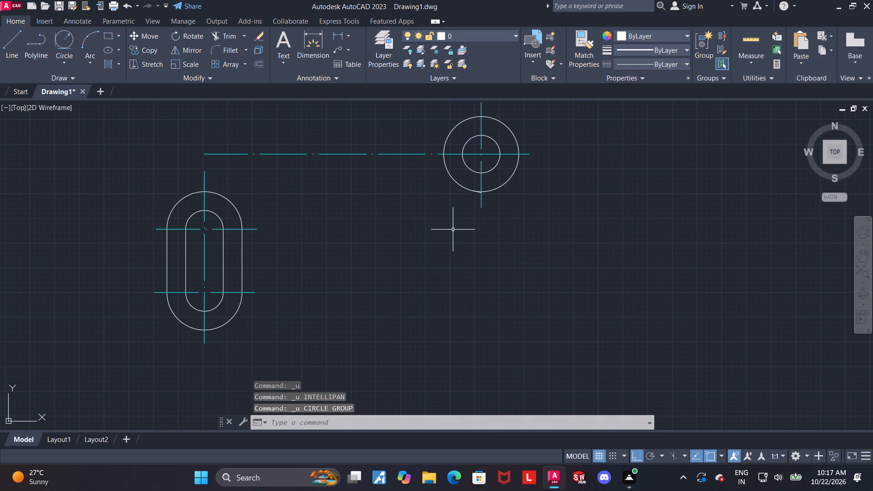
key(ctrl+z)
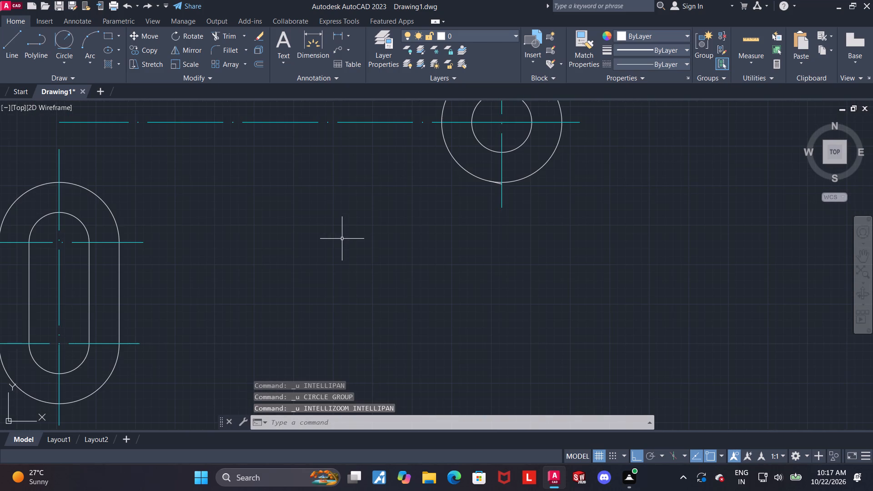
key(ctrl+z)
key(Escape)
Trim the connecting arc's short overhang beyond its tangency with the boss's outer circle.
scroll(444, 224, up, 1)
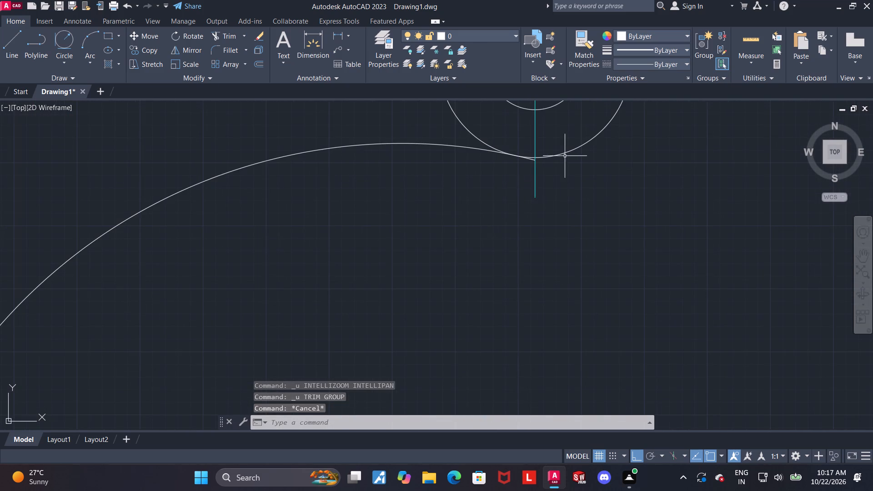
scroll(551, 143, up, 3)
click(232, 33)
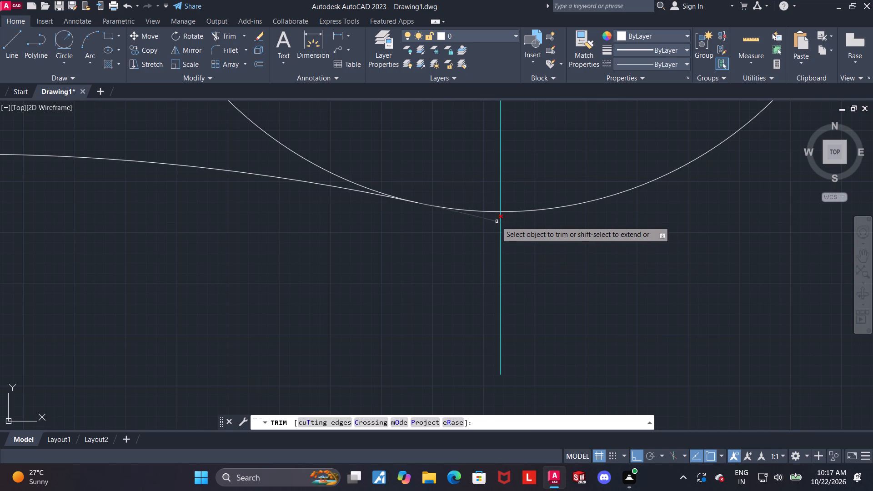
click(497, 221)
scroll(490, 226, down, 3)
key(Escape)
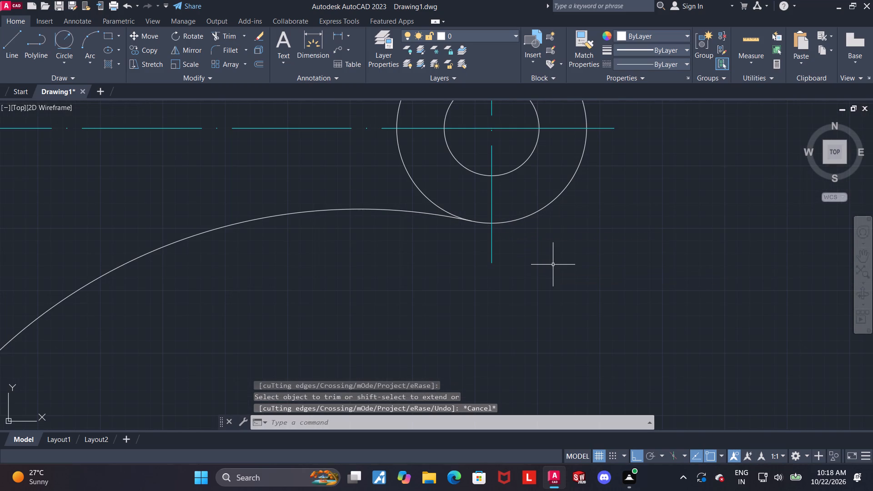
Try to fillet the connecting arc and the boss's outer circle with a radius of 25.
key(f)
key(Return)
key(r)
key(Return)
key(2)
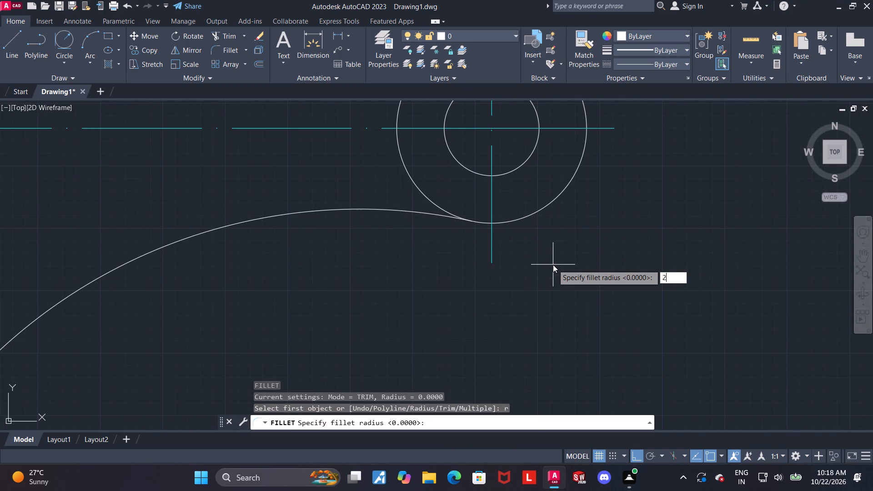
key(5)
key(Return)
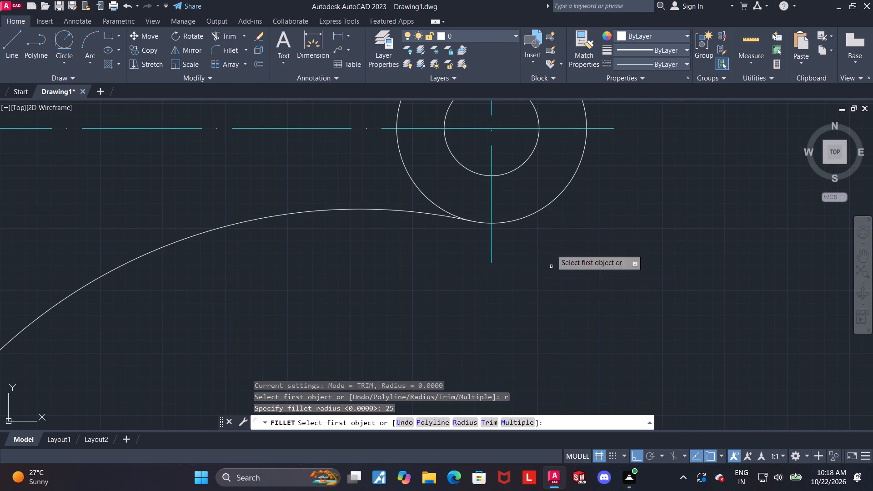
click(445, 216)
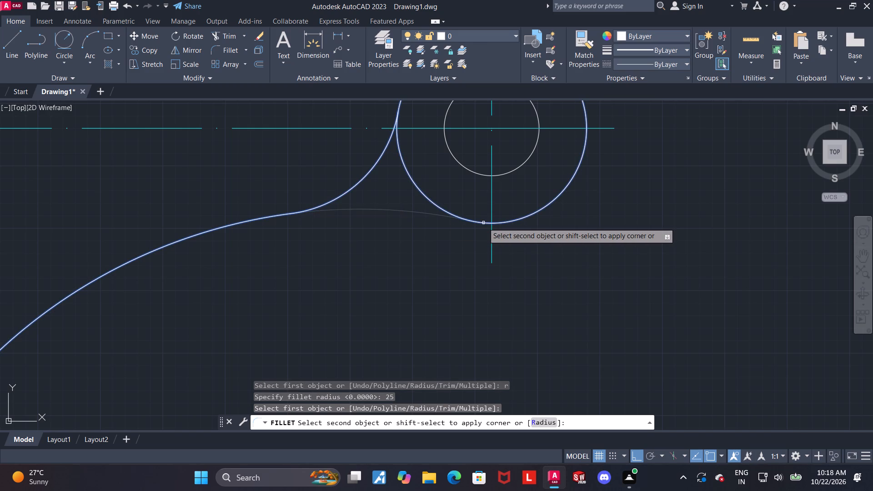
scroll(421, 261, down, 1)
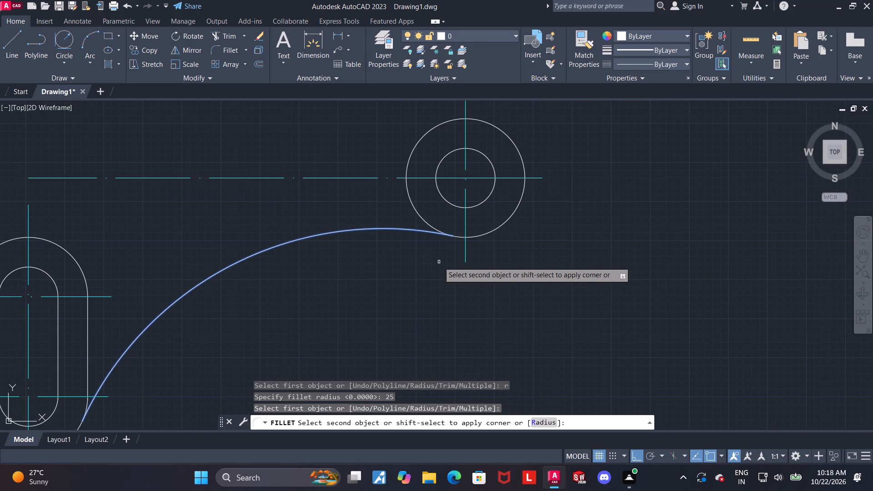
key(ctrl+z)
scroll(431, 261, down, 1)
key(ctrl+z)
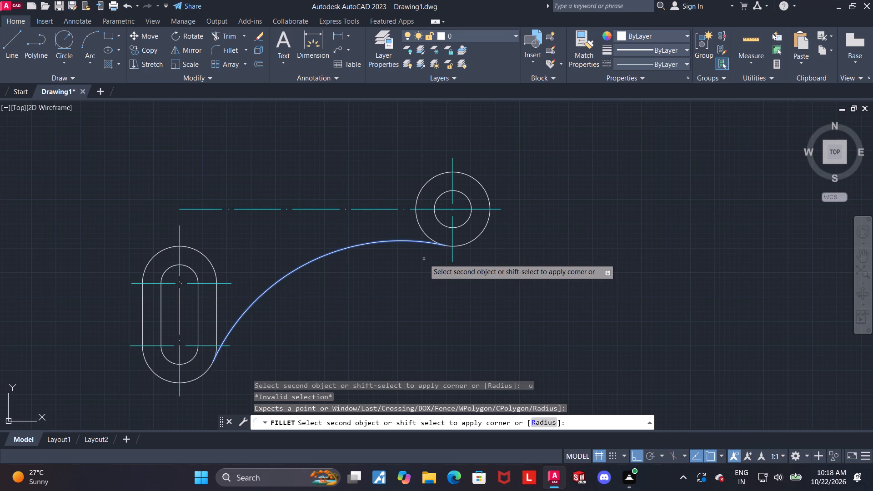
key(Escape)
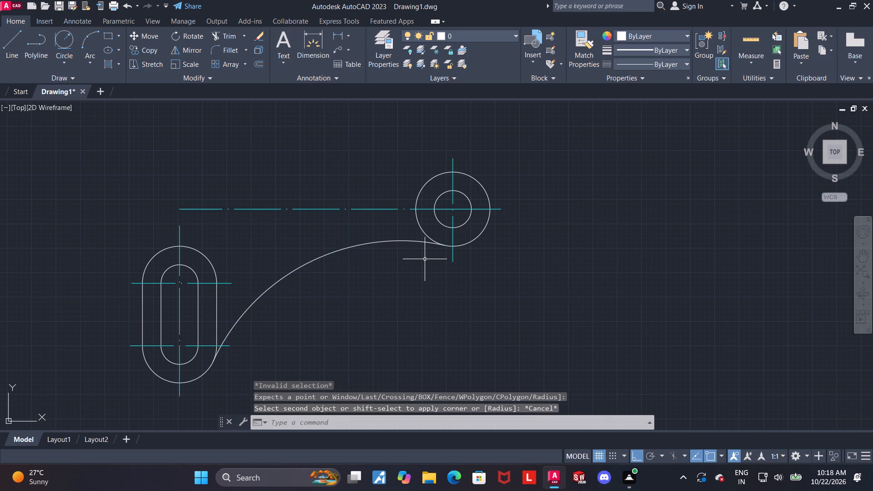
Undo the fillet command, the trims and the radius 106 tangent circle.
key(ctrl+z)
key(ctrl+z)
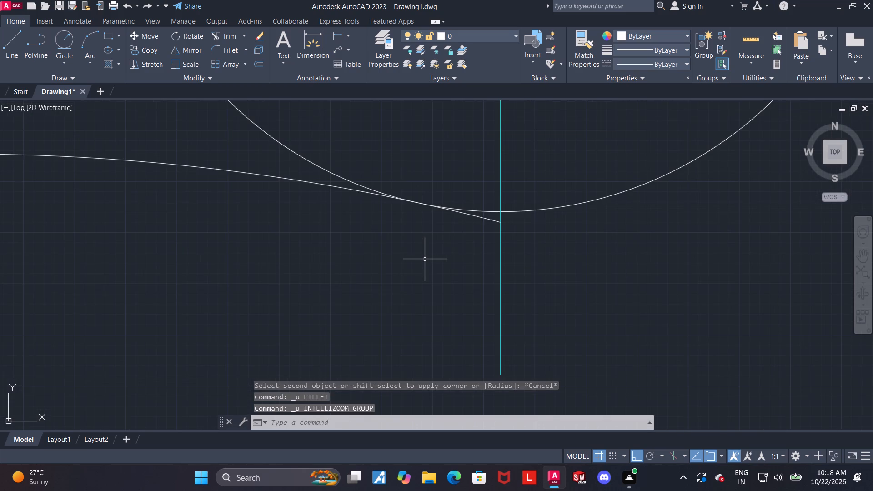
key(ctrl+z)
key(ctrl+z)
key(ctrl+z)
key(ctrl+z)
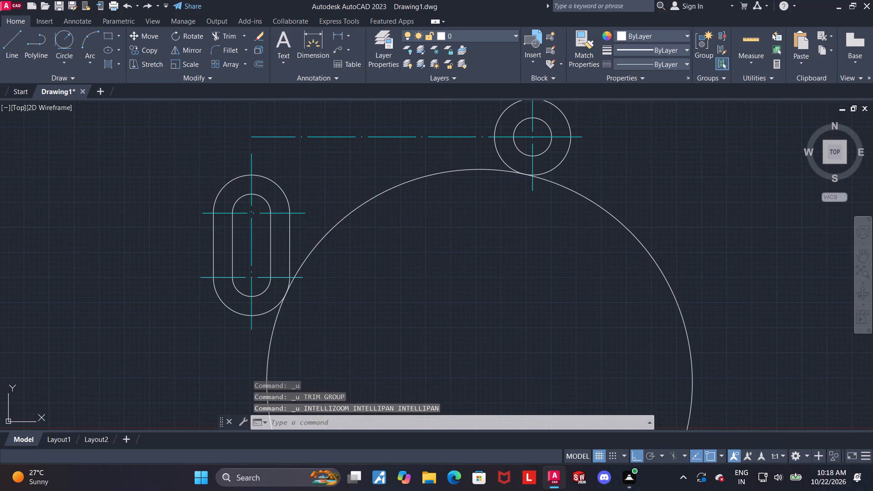
Draw a vertical construction line 32 long upward from the centre of the existing boss circles.
middle_drag(494, 257, 436, 278)
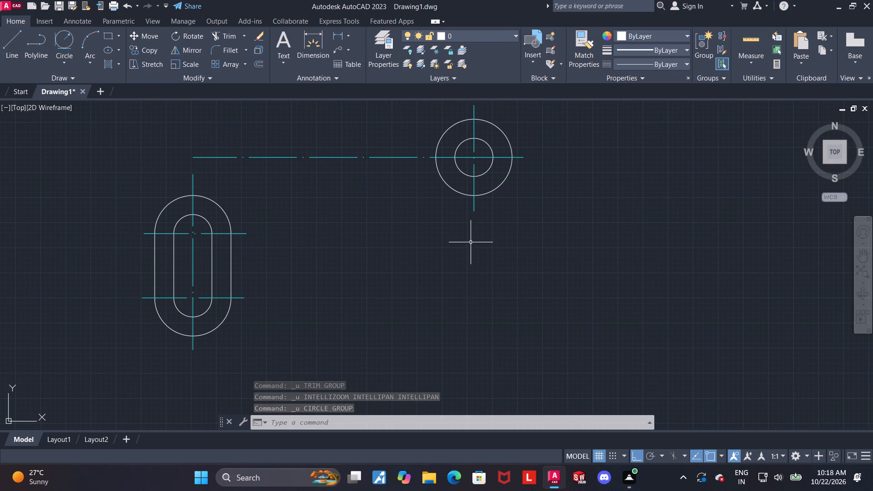
middle_drag(458, 255, 433, 286)
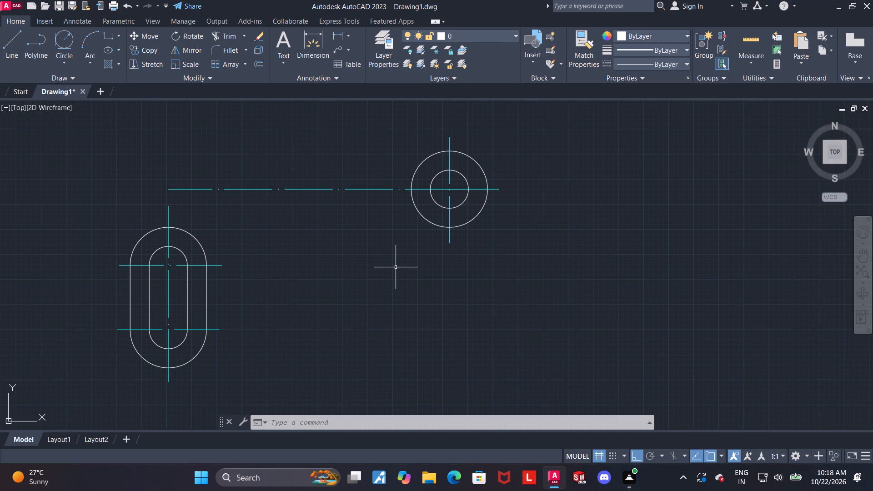
scroll(392, 266, down, 1)
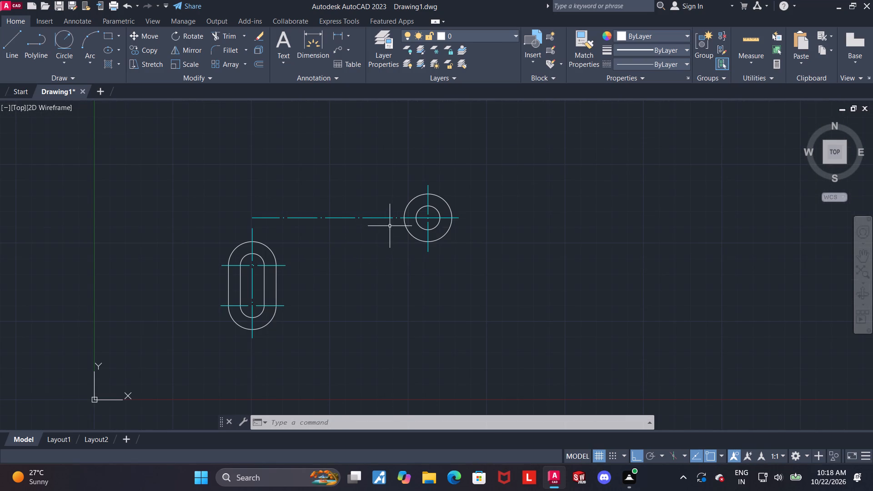
scroll(390, 225, up, 1)
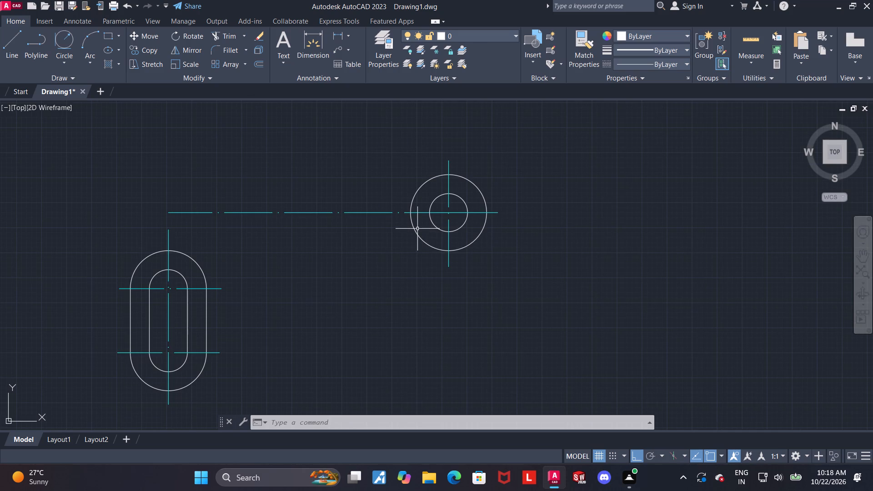
click(10, 33)
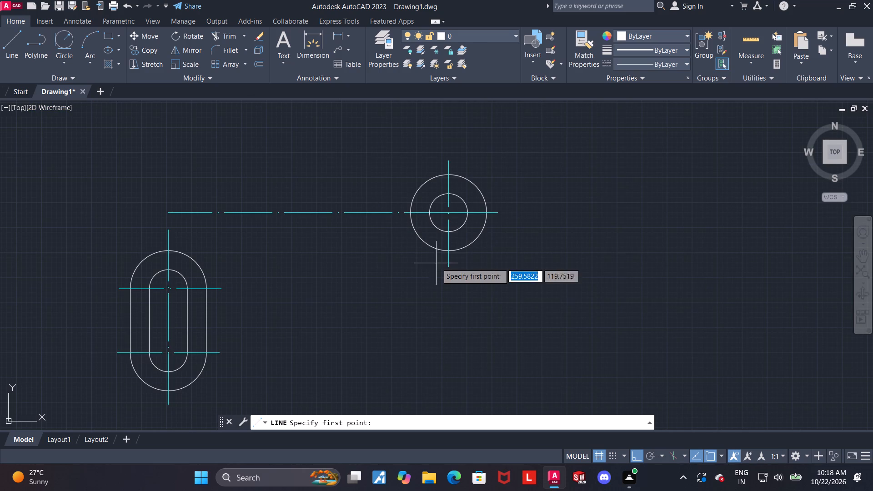
scroll(446, 212, up, 3)
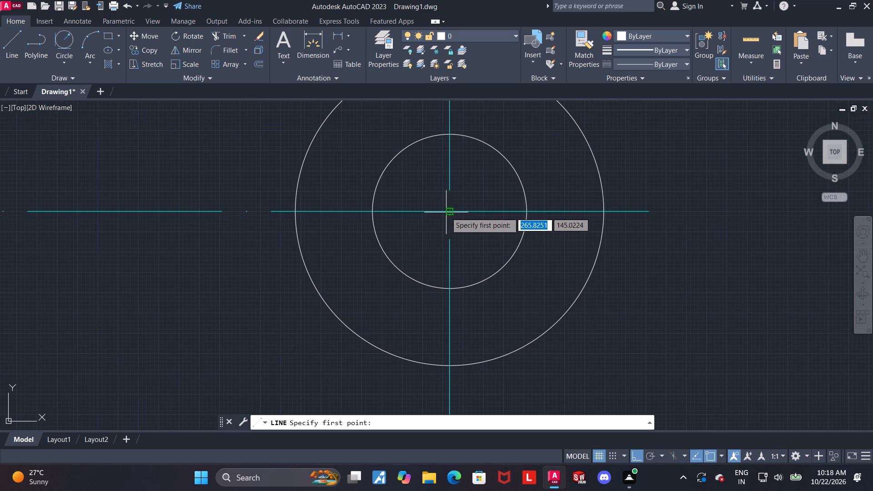
click(447, 209)
scroll(448, 235, down, 3)
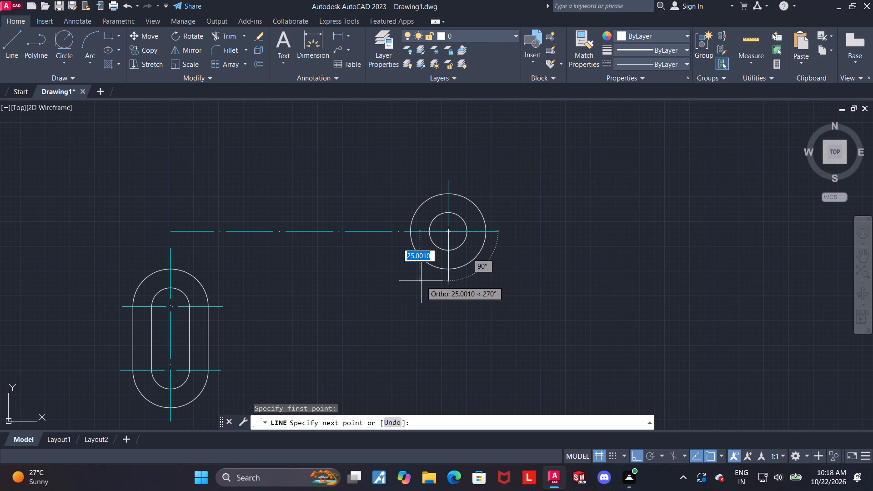
scroll(421, 281, up, 1)
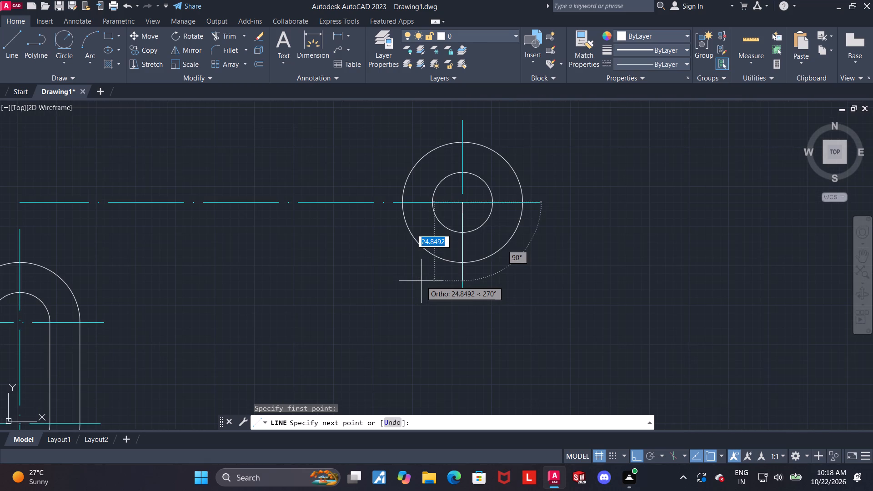
scroll(421, 281, down, 1)
scroll(417, 281, up, 2)
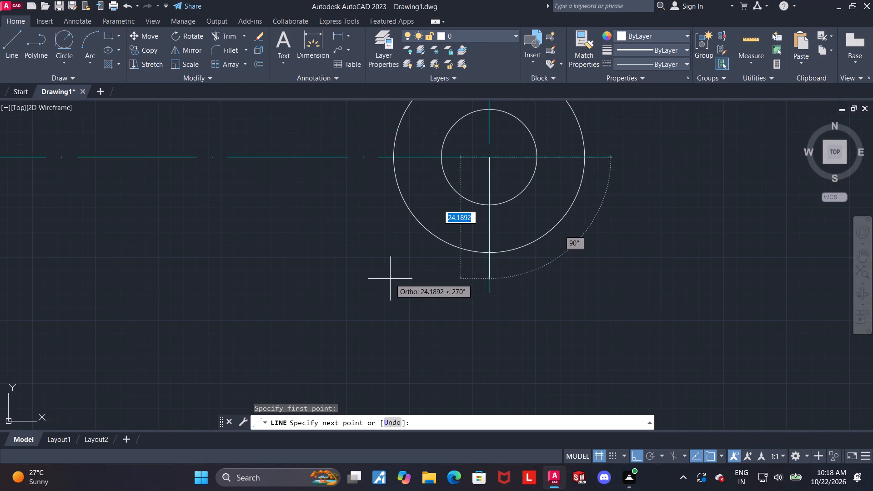
scroll(548, 268, up, 2)
scroll(451, 266, up, 3)
scroll(217, 278, up, 2)
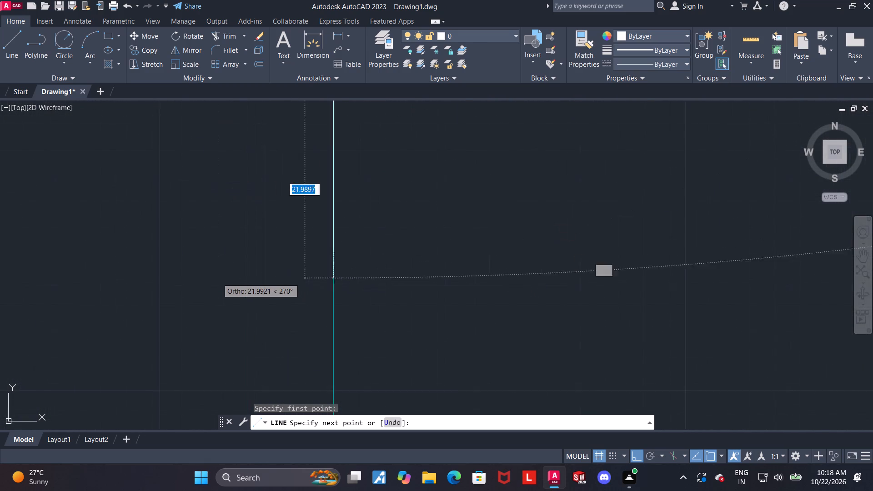
scroll(217, 278, up, 2)
scroll(217, 278, down, 6)
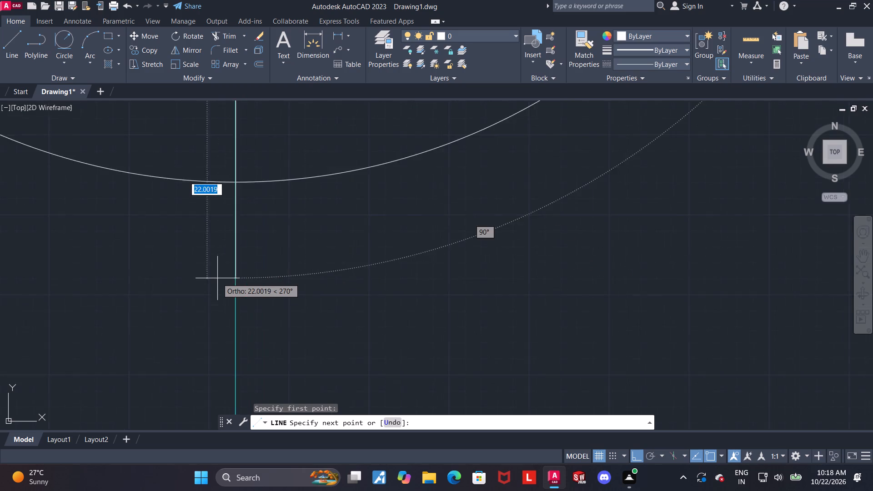
scroll(217, 278, down, 4)
scroll(170, 200, up, 2)
scroll(226, 167, down, 3)
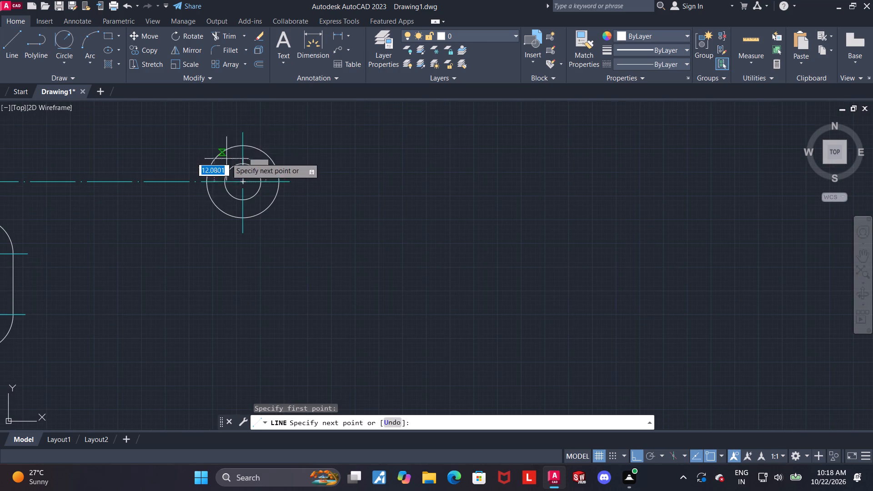
scroll(217, 118, up, 2)
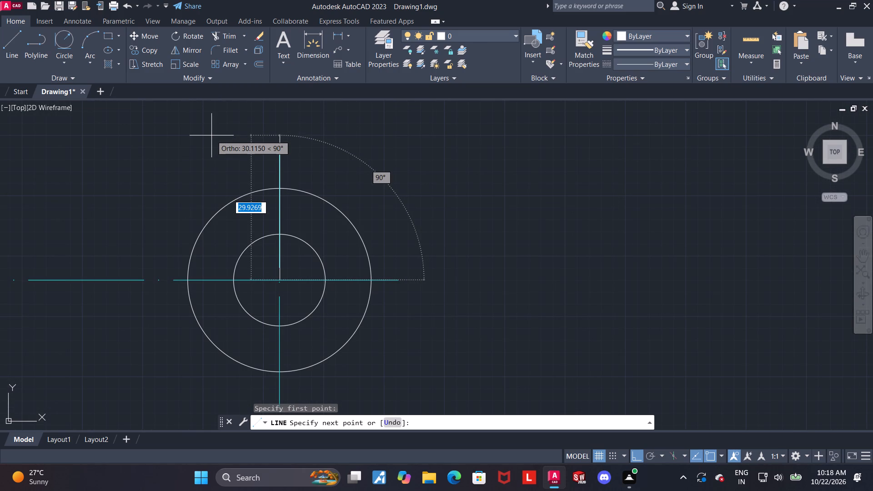
text(32)
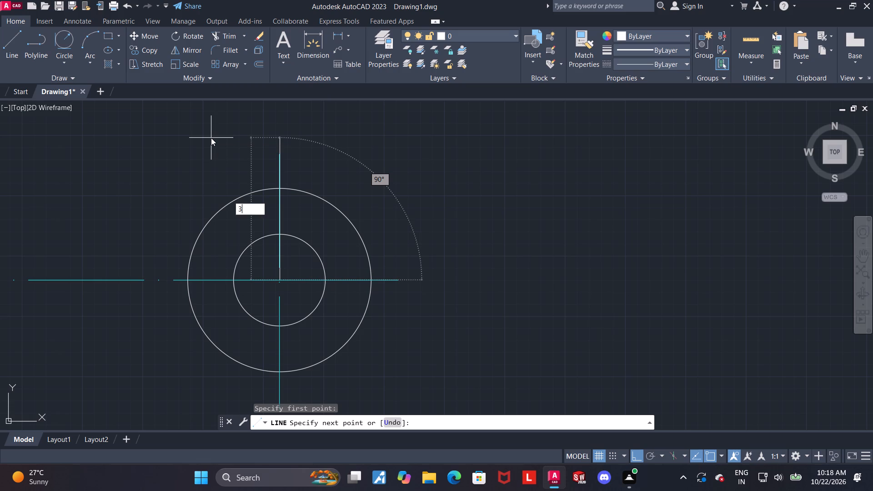
key(Return)
Continue the construction line horizontally 86 to the left from the upper end of the vertical segment.
scroll(226, 163, down, 4)
scroll(138, 134, up, 2)
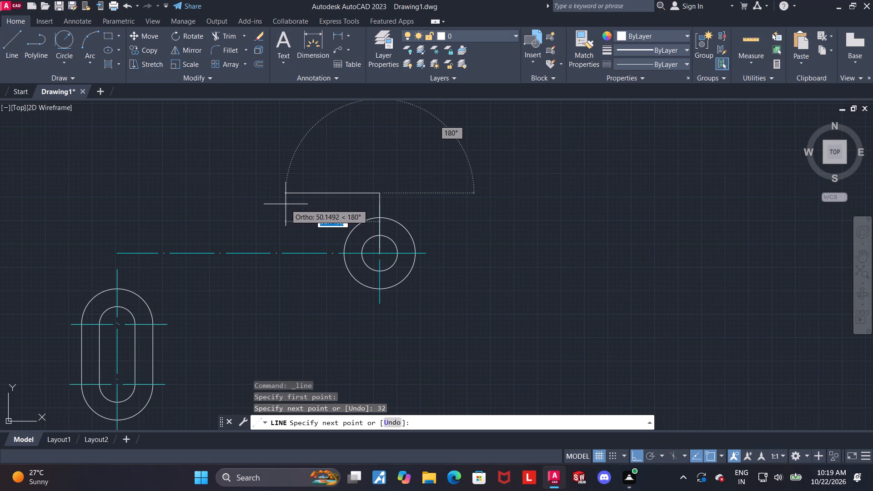
text(86)
key(Return)
key(Escape)
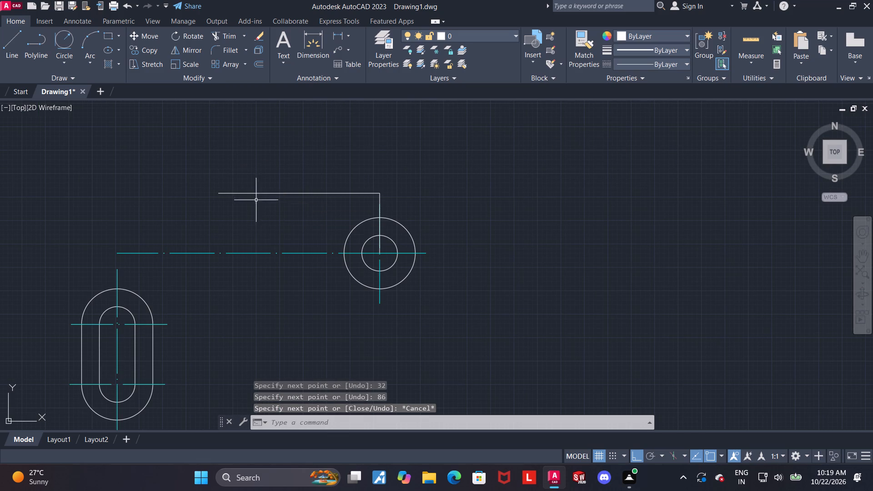
Draw a circle of radius 14 centred on the free left end of the horizontal construction line.
scroll(220, 195, up, 1)
middle_drag(223, 203, 235, 227)
scroll(212, 211, up, 1)
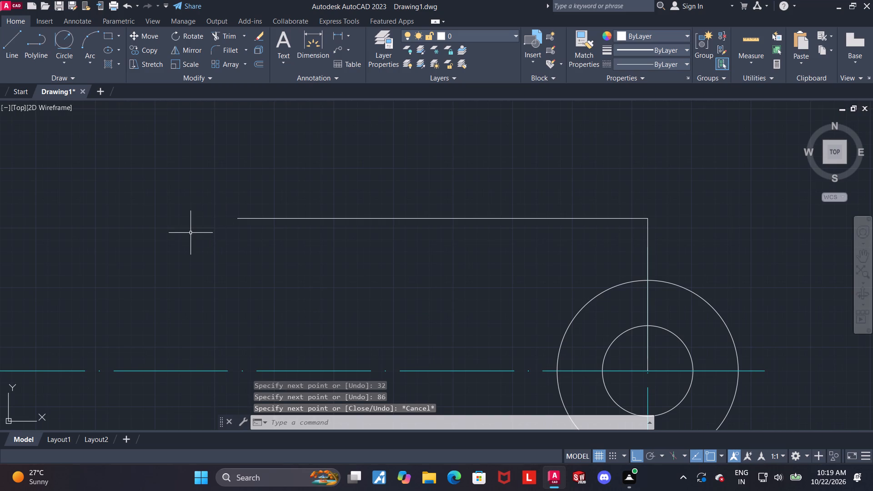
scroll(189, 234, up, 1)
key(Escape)
click(66, 55)
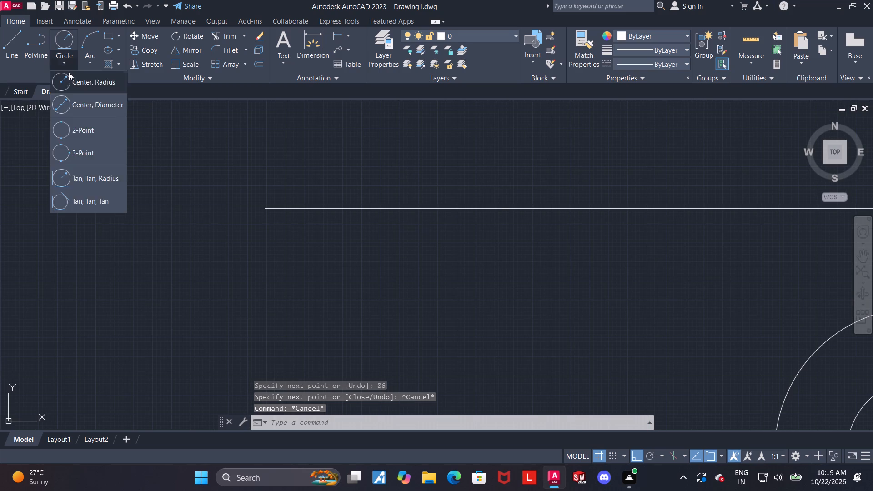
click(69, 74)
click(266, 210)
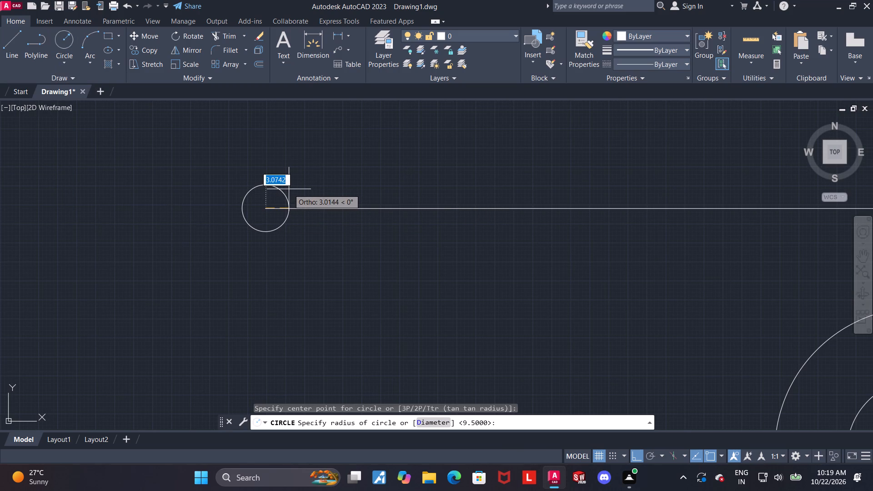
text(14)
key(Return)
key(Escape)
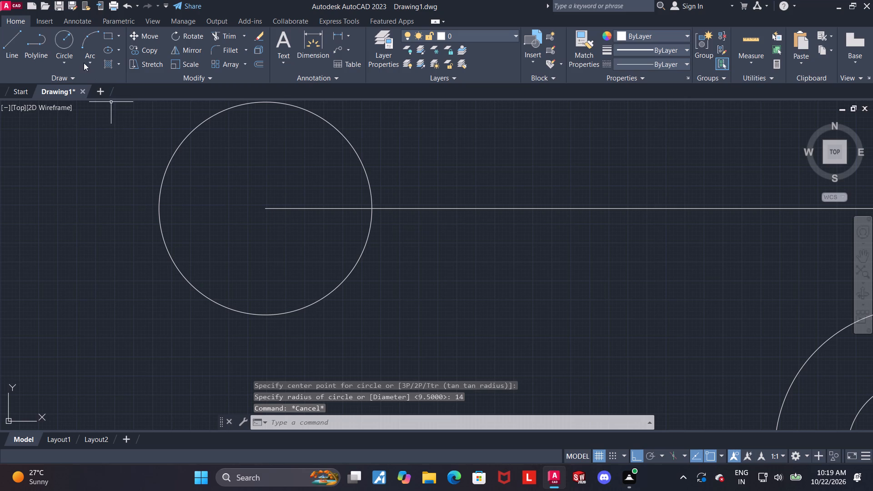
Draw a concentric circle of radius 6.5 inside the radius 14 circle.
click(67, 40)
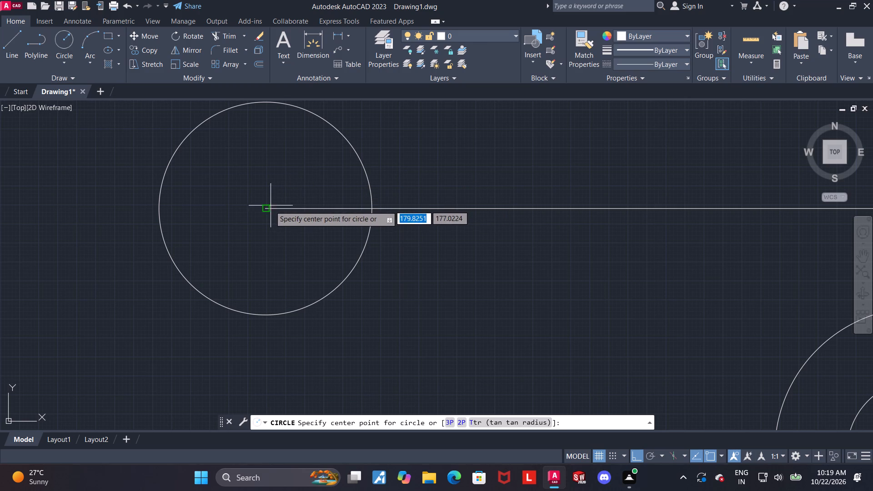
click(268, 207)
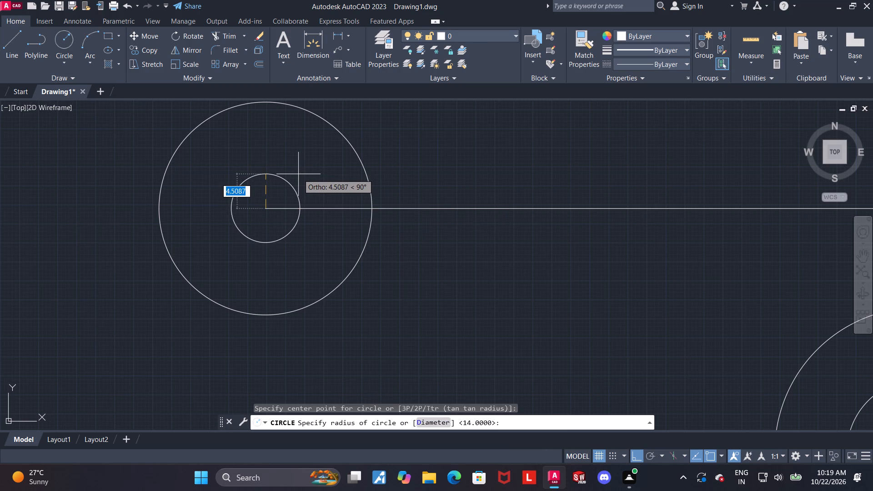
text(6.5)
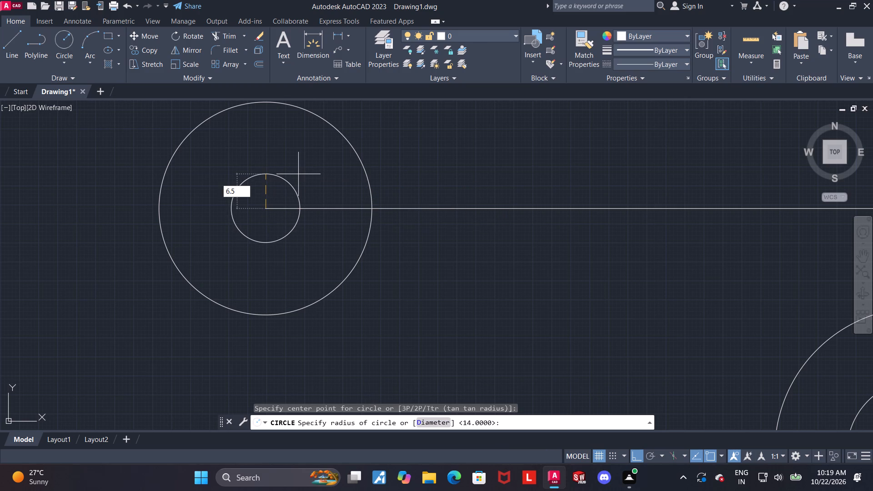
key(Return)
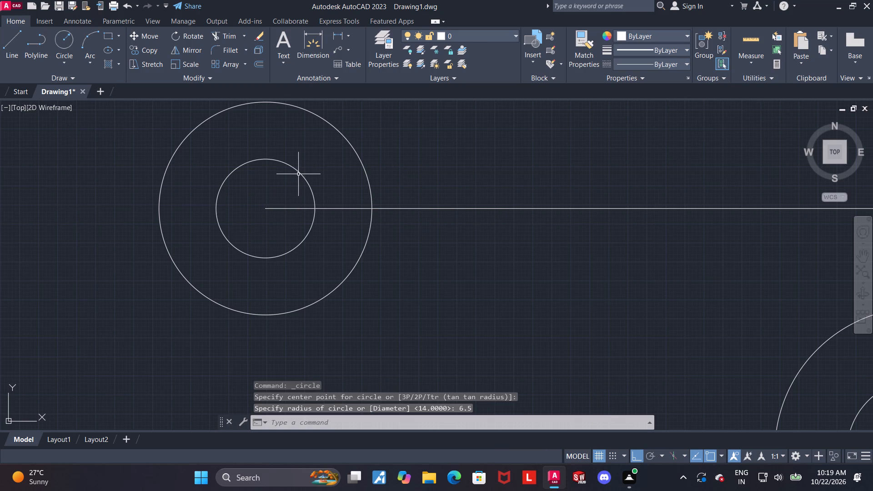
key(Escape)
Draw a radius 152 circle tangent to the slot's outer upper-left arc and the underside of the radius 14 circle.
scroll(298, 174, down, 3)
scroll(318, 203, up, 1)
middle_drag(317, 203, 290, 198)
scroll(293, 196, down, 1)
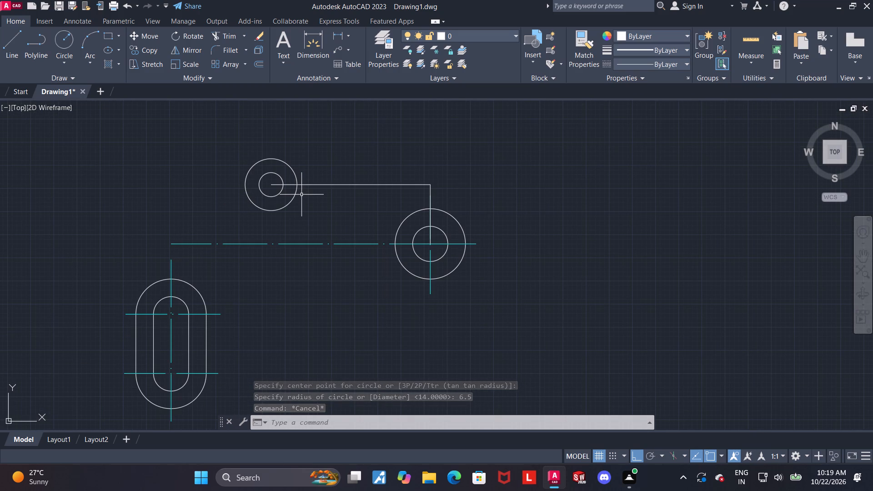
scroll(297, 194, down, 1)
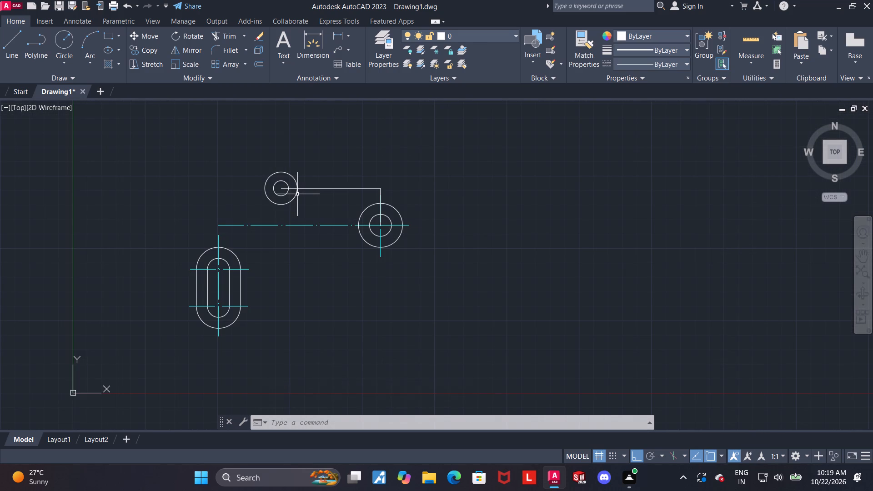
scroll(297, 194, down, 1)
scroll(275, 203, up, 2)
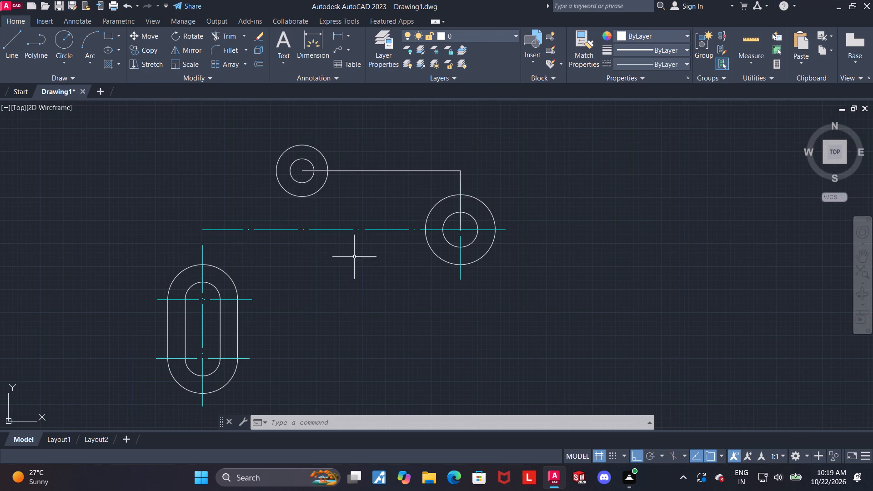
middle_drag(353, 264, 353, 270)
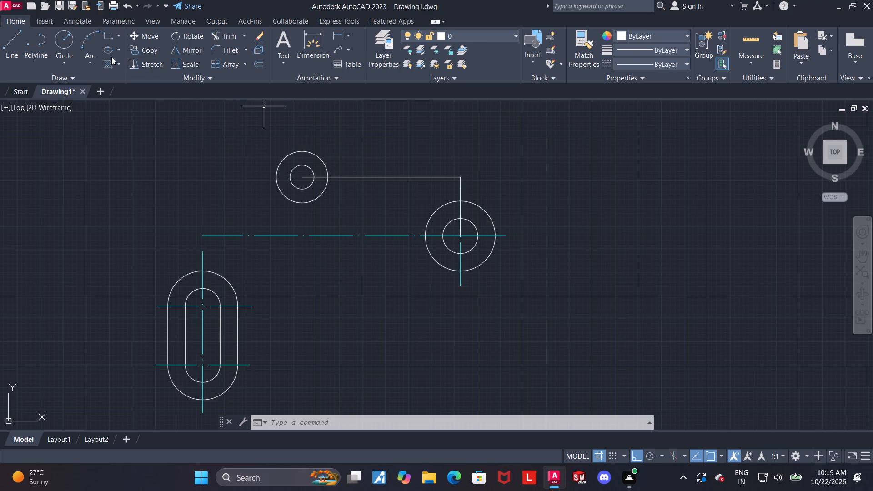
click(71, 61)
click(68, 177)
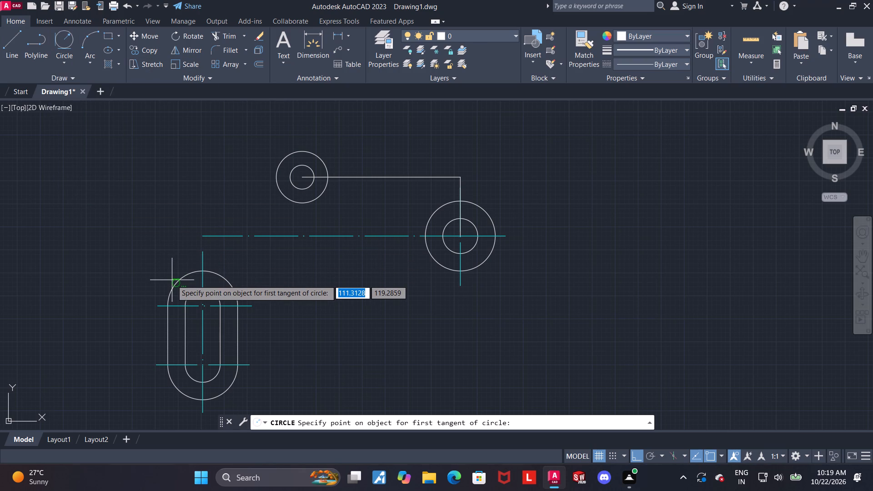
click(172, 280)
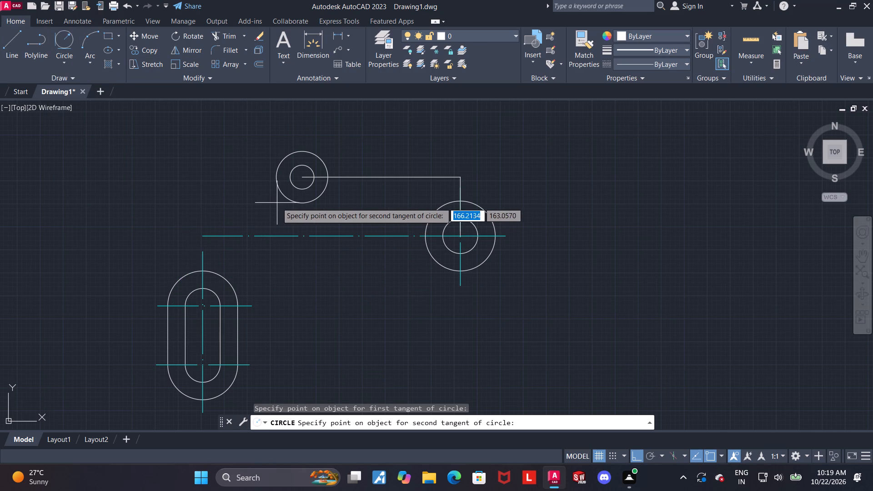
click(292, 201)
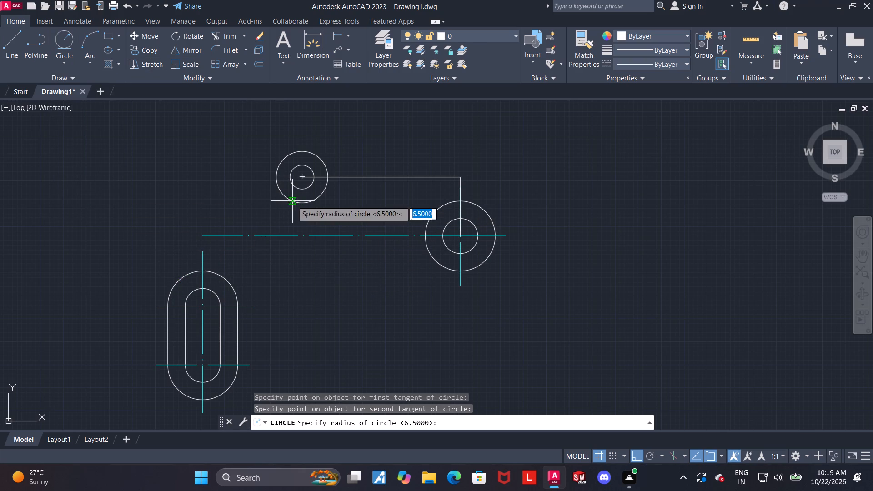
text(152)
key(Return)
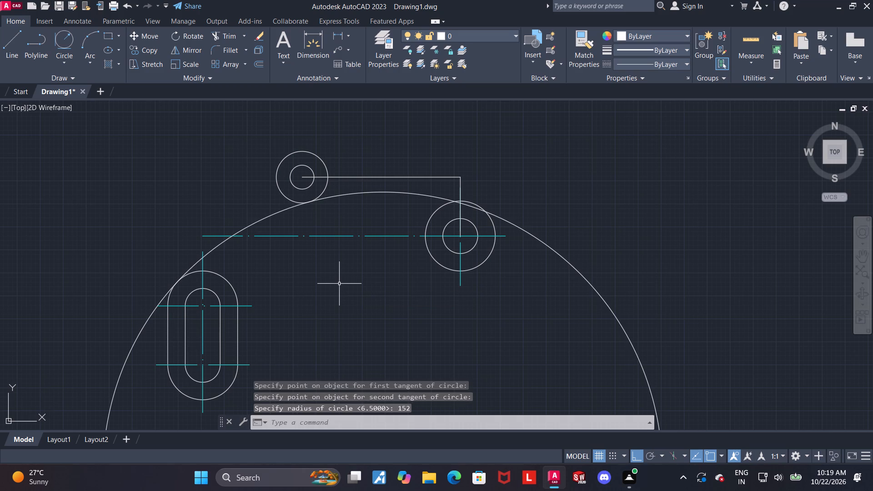
key(Escape)
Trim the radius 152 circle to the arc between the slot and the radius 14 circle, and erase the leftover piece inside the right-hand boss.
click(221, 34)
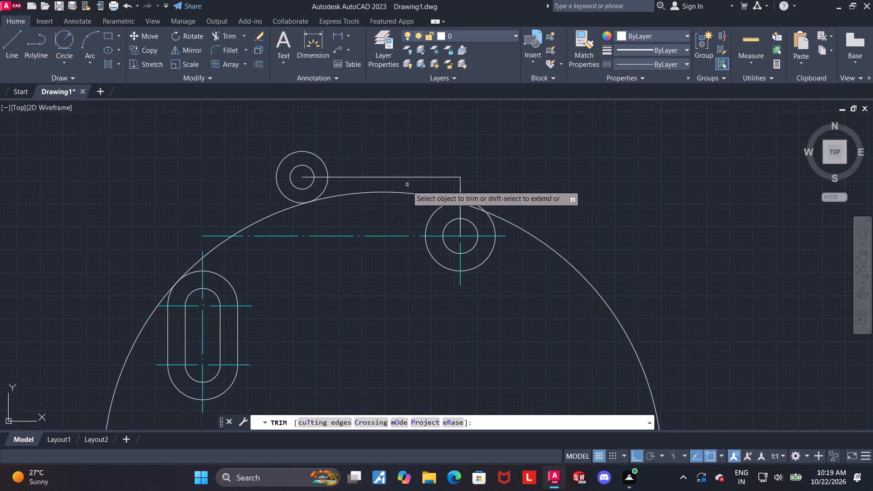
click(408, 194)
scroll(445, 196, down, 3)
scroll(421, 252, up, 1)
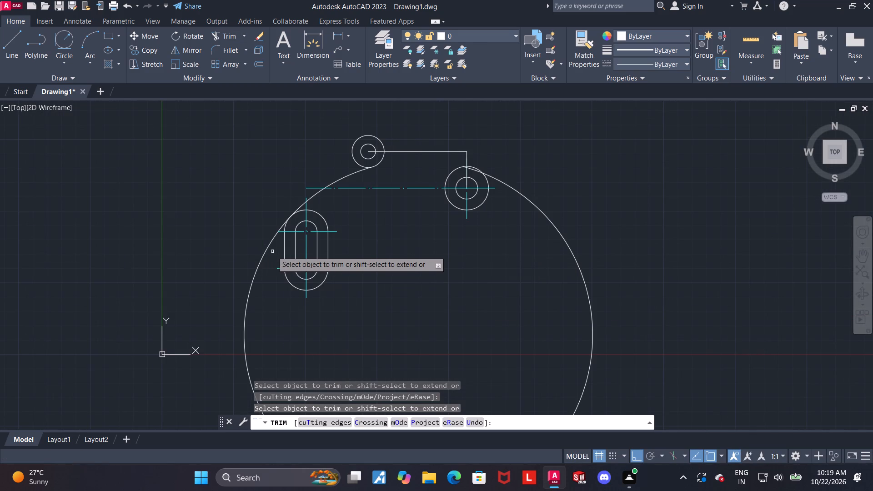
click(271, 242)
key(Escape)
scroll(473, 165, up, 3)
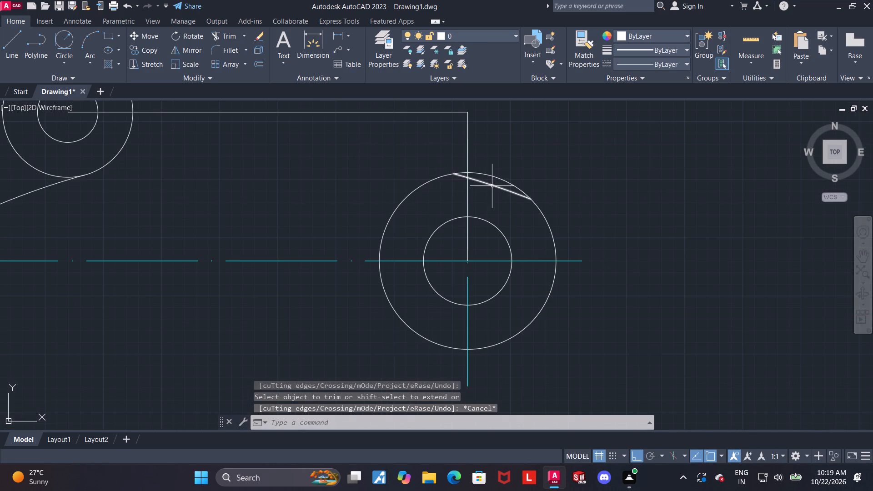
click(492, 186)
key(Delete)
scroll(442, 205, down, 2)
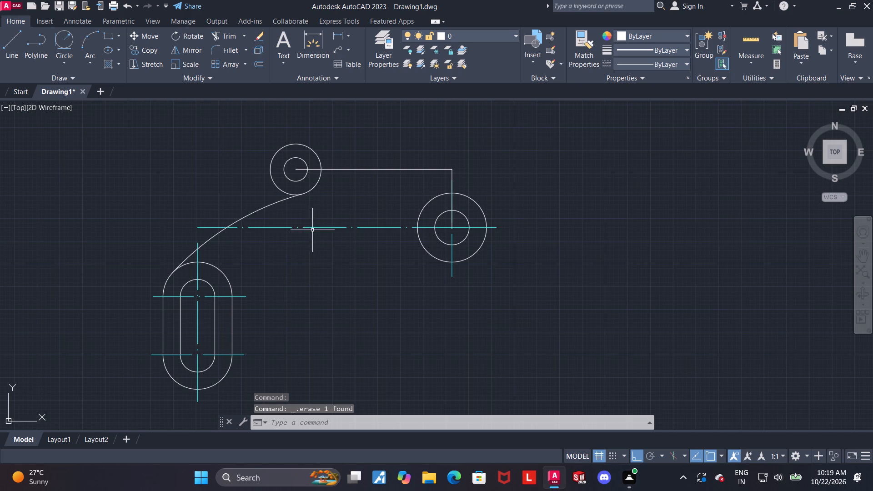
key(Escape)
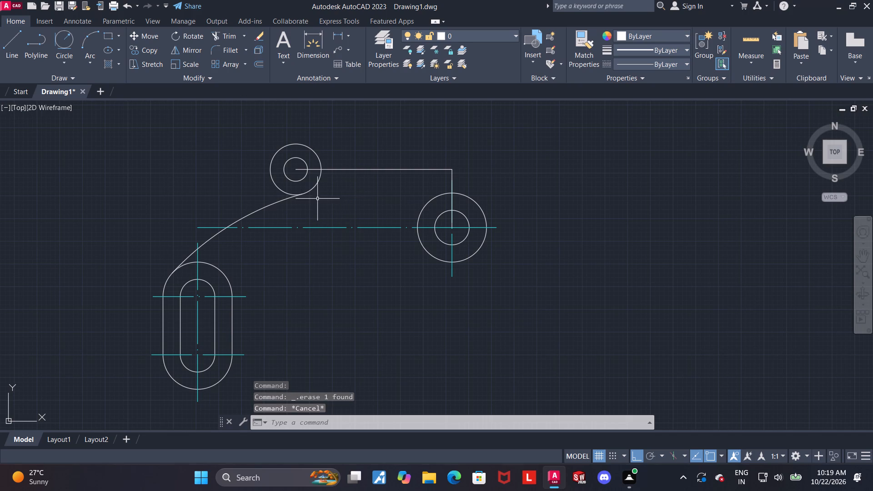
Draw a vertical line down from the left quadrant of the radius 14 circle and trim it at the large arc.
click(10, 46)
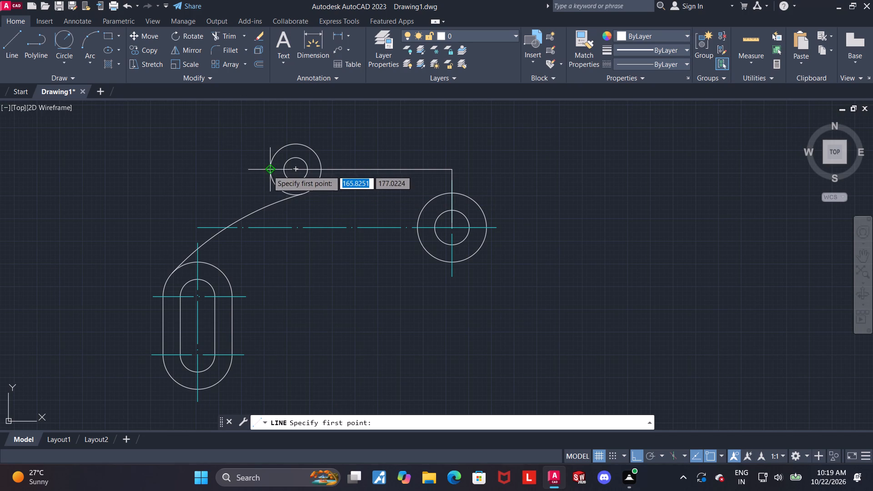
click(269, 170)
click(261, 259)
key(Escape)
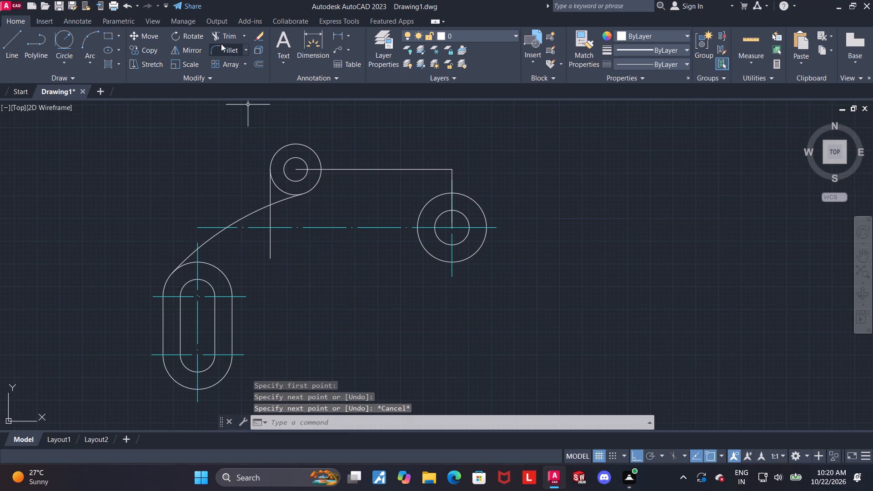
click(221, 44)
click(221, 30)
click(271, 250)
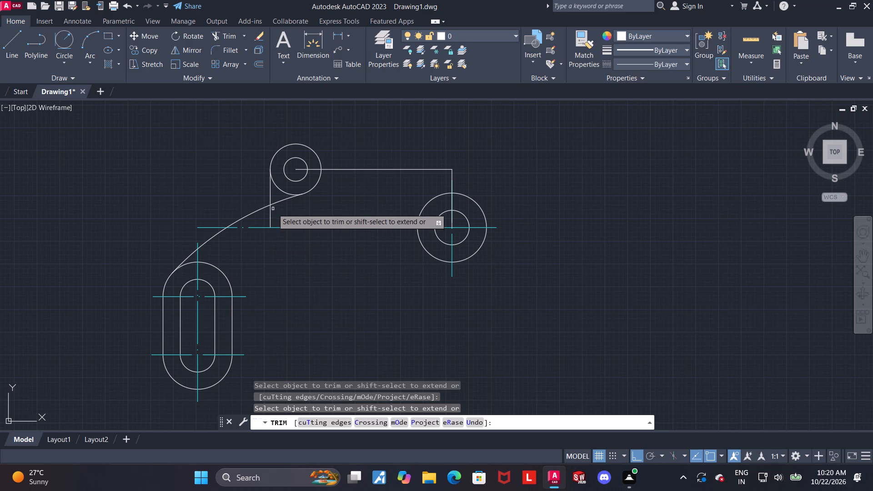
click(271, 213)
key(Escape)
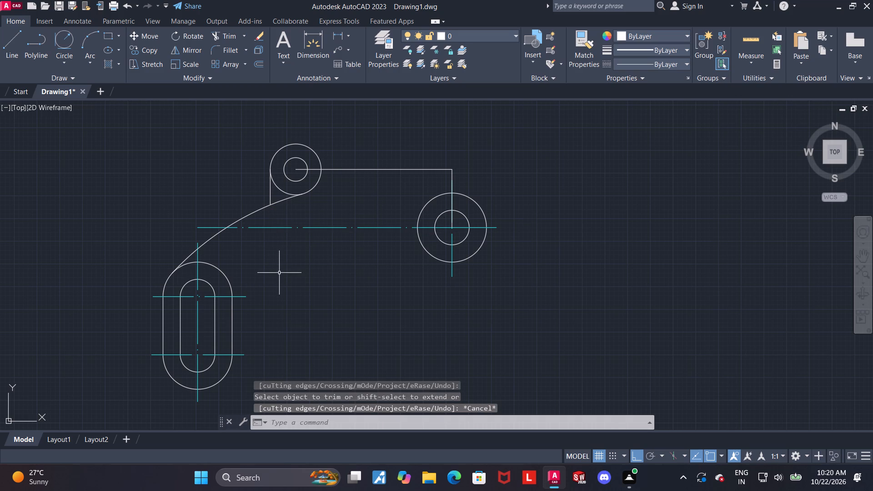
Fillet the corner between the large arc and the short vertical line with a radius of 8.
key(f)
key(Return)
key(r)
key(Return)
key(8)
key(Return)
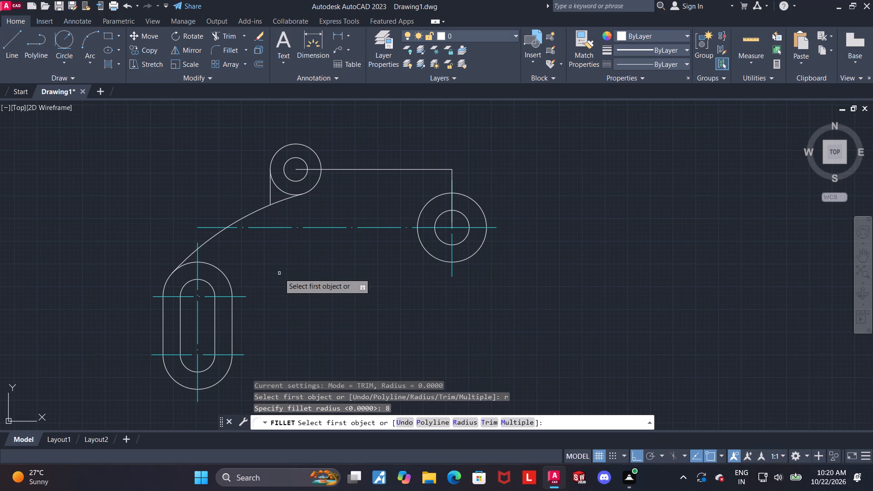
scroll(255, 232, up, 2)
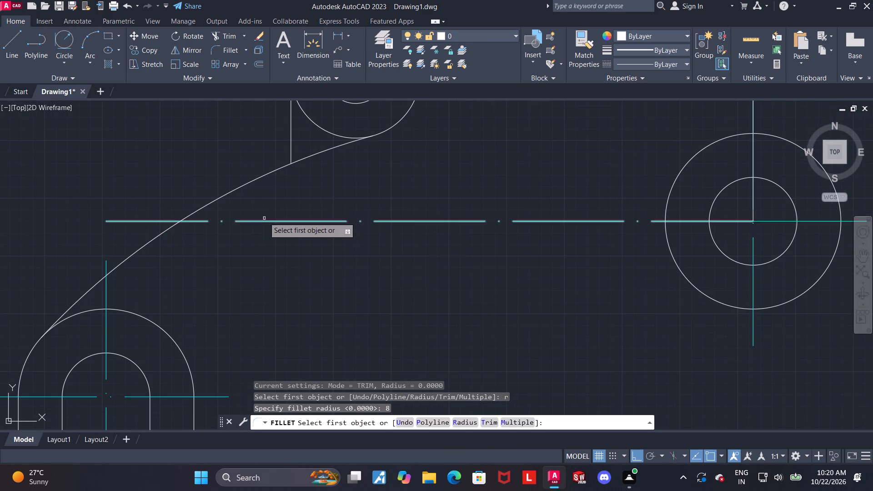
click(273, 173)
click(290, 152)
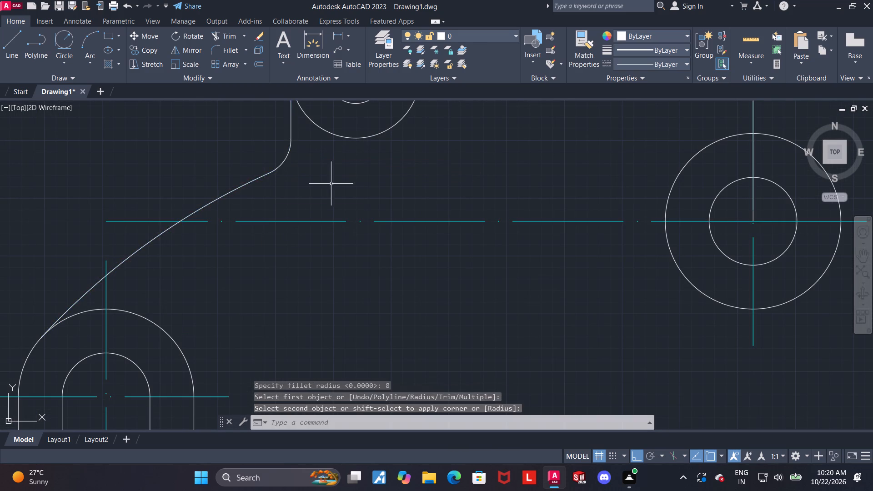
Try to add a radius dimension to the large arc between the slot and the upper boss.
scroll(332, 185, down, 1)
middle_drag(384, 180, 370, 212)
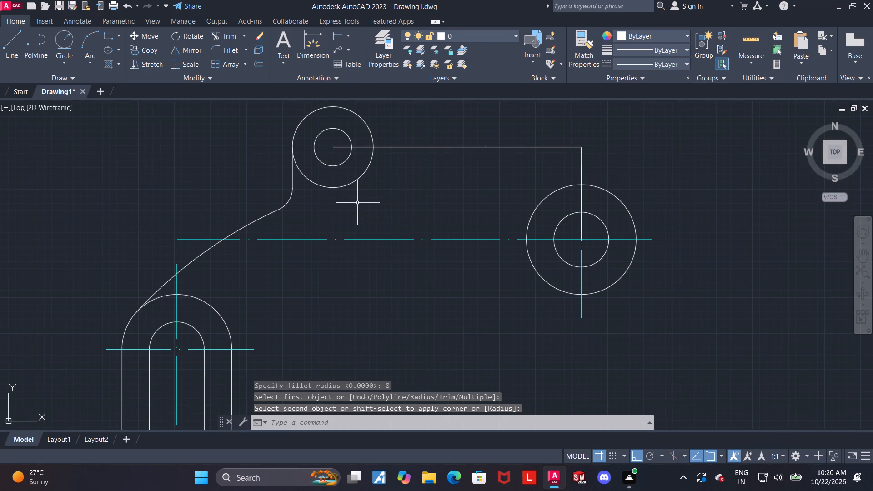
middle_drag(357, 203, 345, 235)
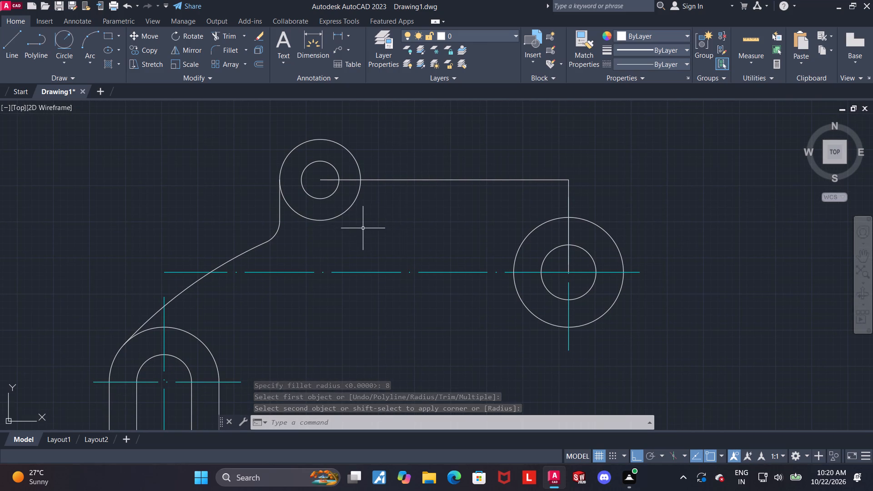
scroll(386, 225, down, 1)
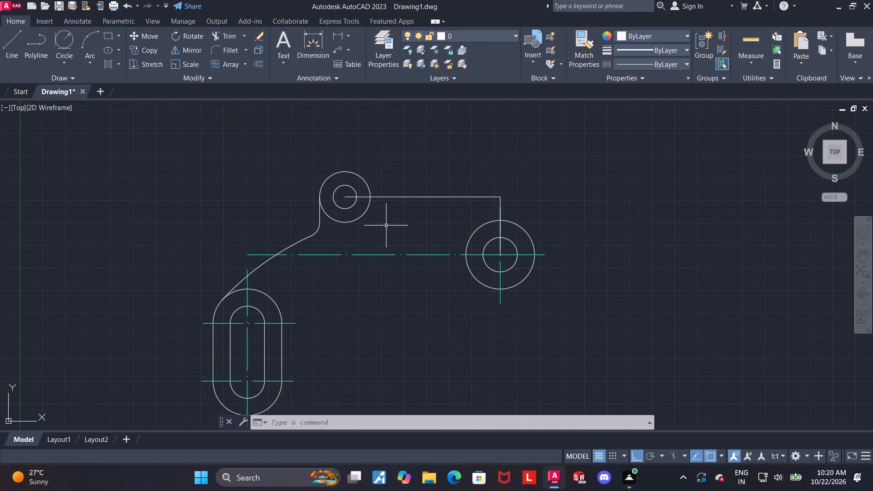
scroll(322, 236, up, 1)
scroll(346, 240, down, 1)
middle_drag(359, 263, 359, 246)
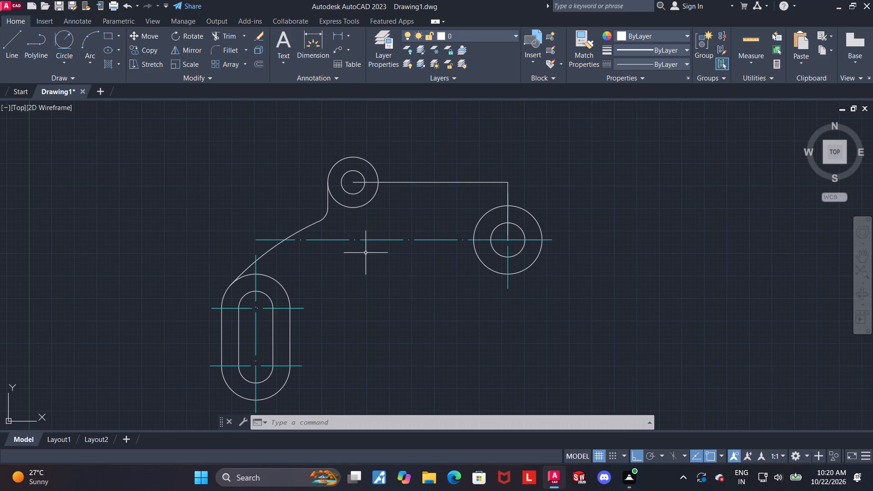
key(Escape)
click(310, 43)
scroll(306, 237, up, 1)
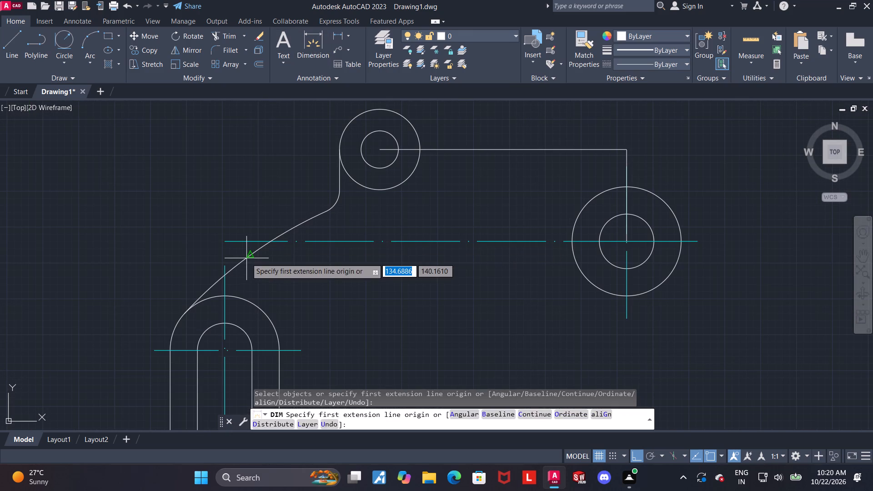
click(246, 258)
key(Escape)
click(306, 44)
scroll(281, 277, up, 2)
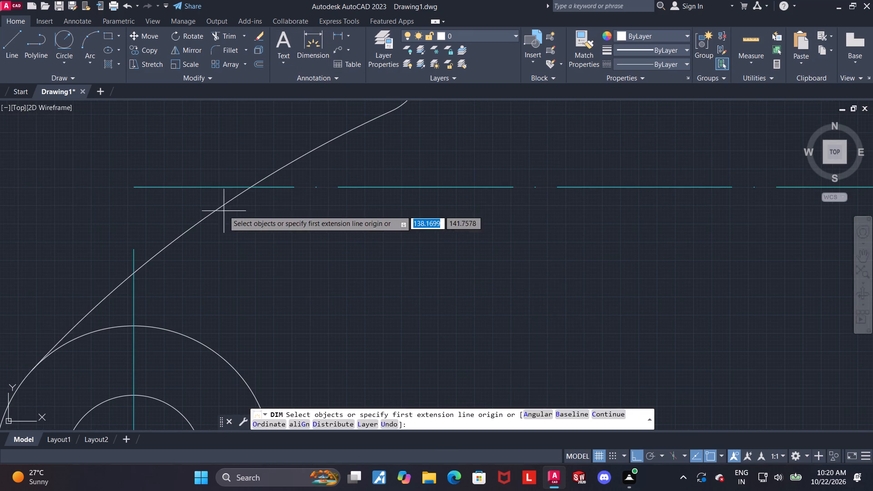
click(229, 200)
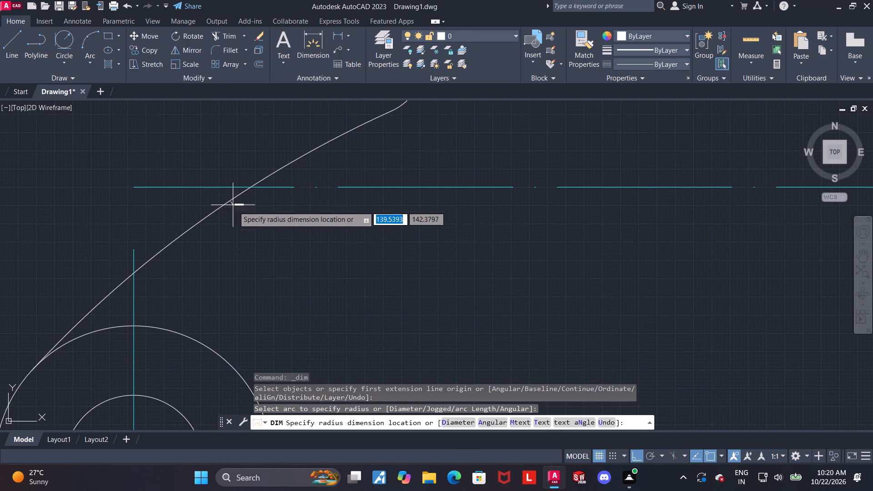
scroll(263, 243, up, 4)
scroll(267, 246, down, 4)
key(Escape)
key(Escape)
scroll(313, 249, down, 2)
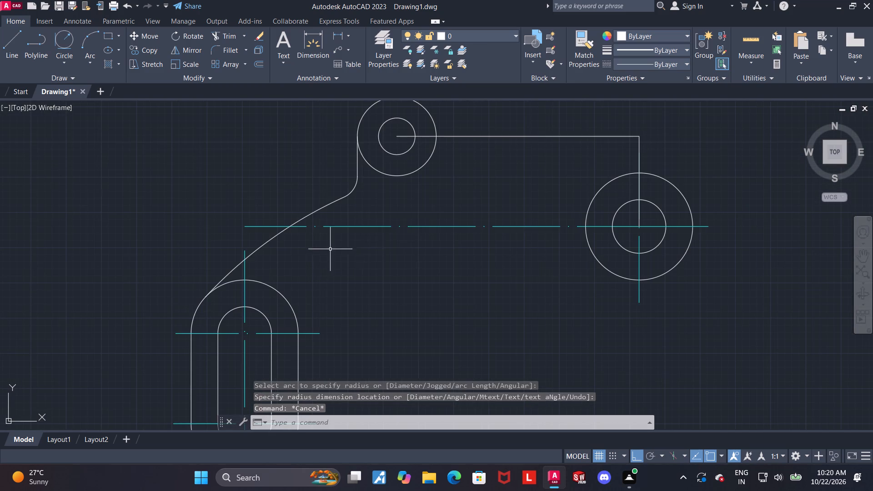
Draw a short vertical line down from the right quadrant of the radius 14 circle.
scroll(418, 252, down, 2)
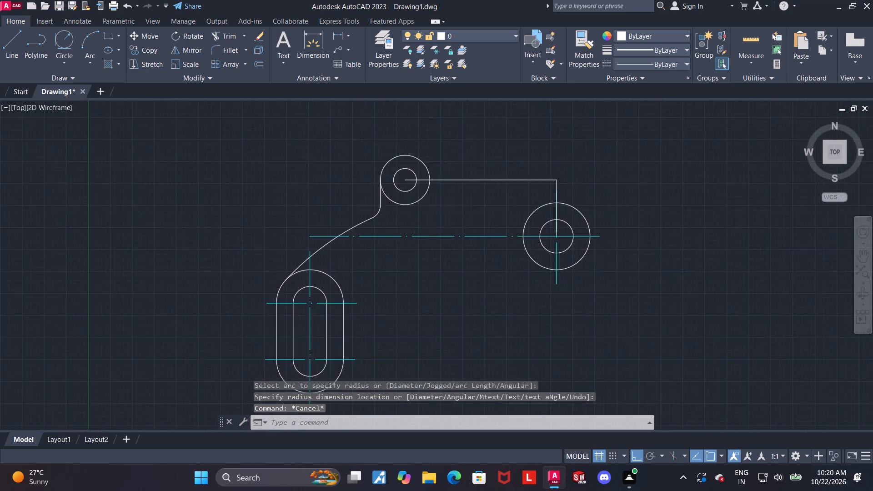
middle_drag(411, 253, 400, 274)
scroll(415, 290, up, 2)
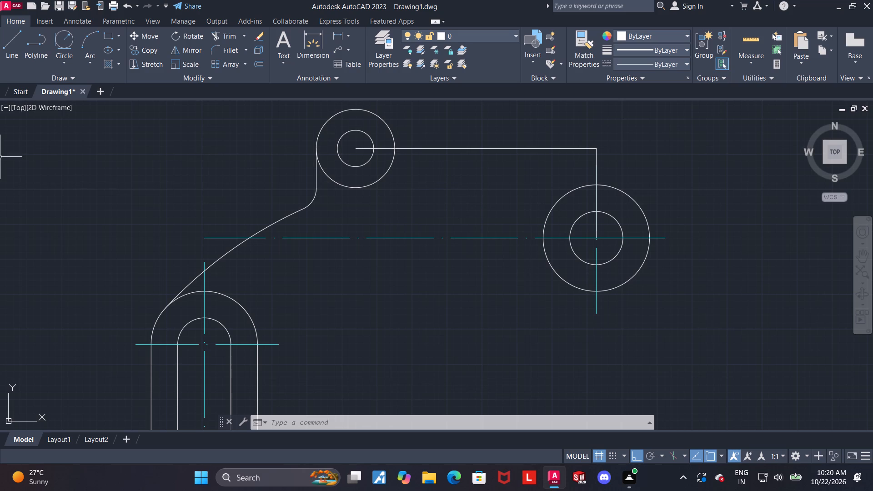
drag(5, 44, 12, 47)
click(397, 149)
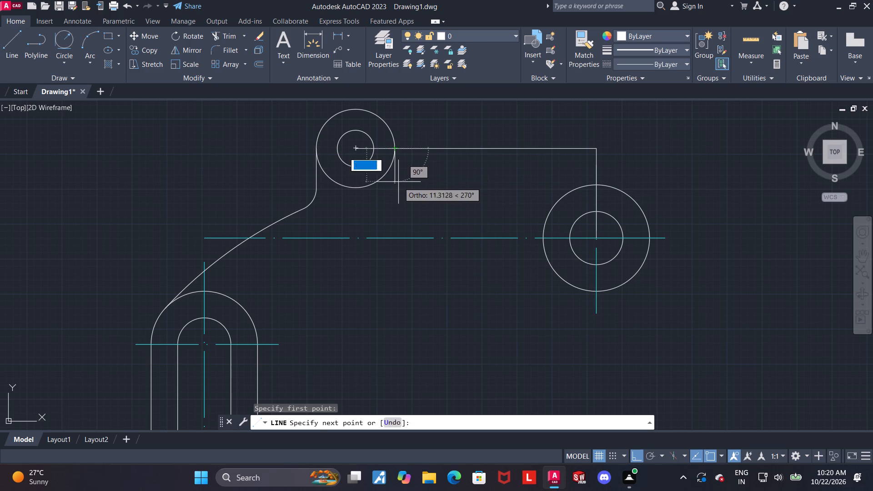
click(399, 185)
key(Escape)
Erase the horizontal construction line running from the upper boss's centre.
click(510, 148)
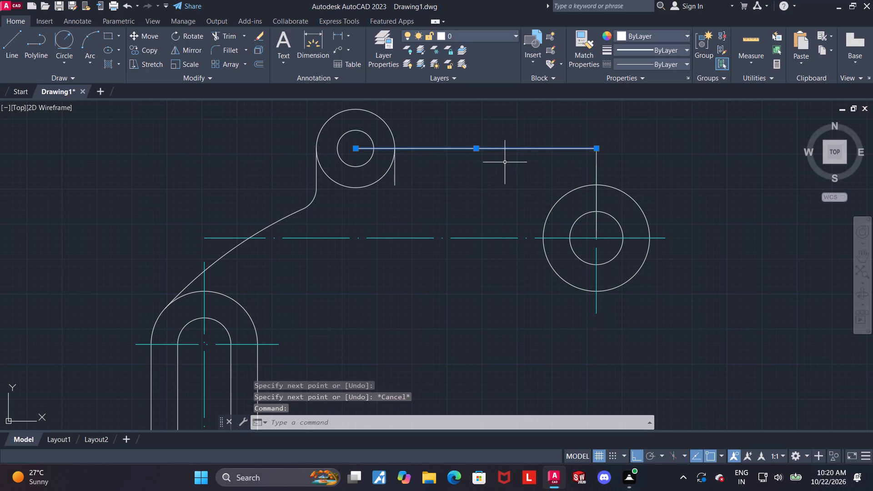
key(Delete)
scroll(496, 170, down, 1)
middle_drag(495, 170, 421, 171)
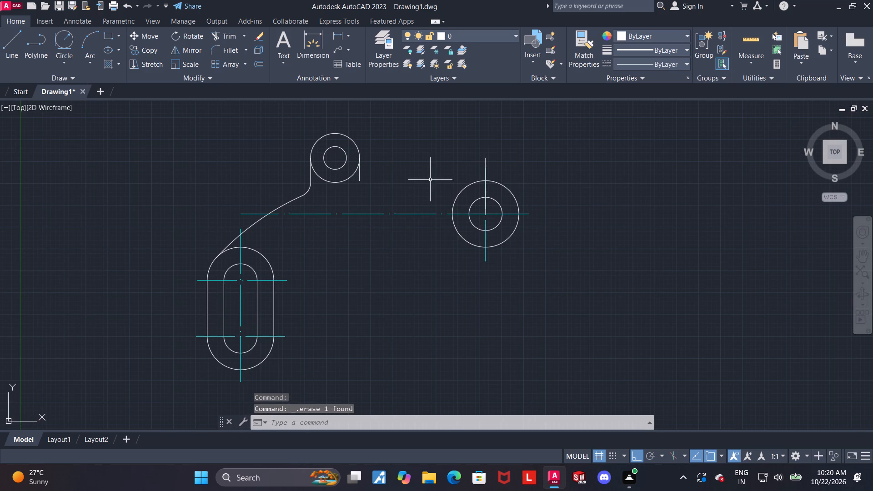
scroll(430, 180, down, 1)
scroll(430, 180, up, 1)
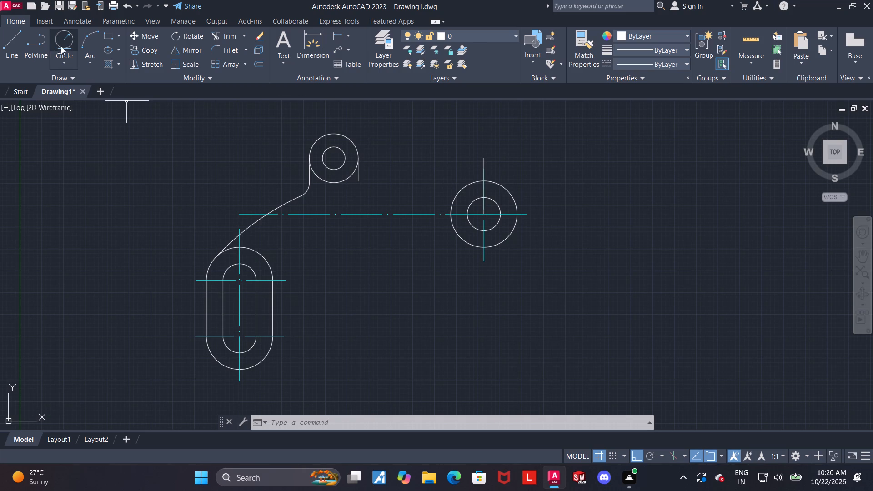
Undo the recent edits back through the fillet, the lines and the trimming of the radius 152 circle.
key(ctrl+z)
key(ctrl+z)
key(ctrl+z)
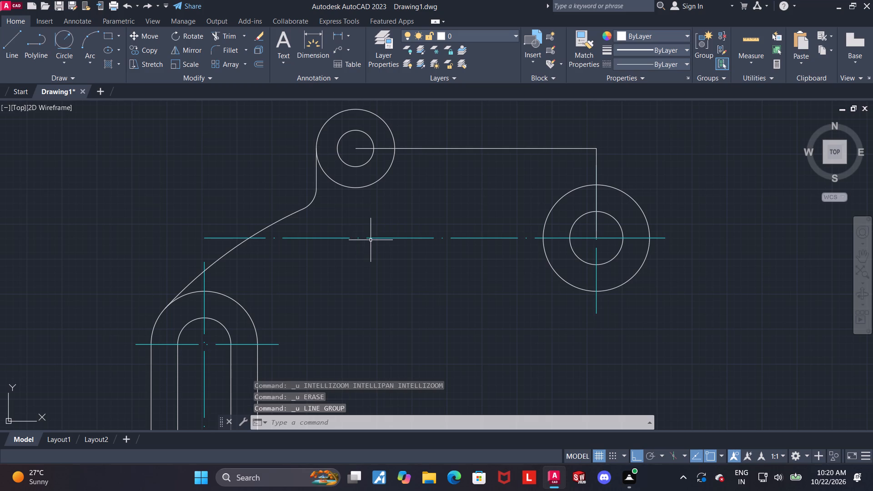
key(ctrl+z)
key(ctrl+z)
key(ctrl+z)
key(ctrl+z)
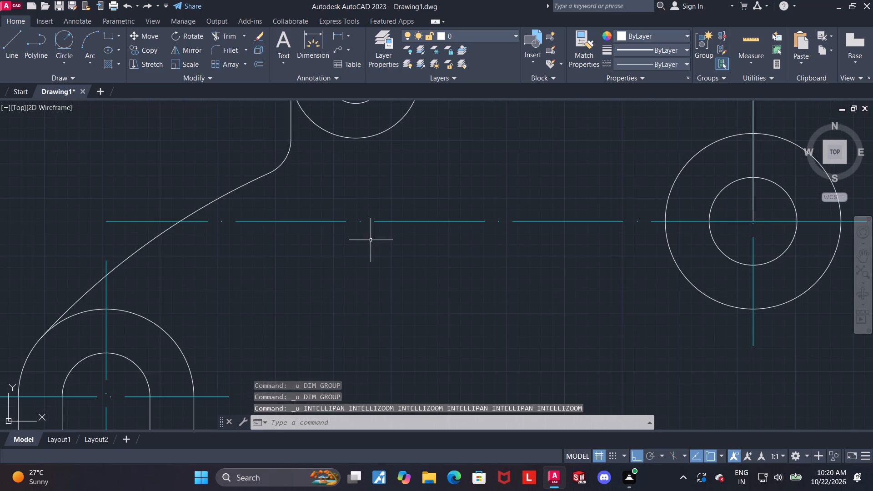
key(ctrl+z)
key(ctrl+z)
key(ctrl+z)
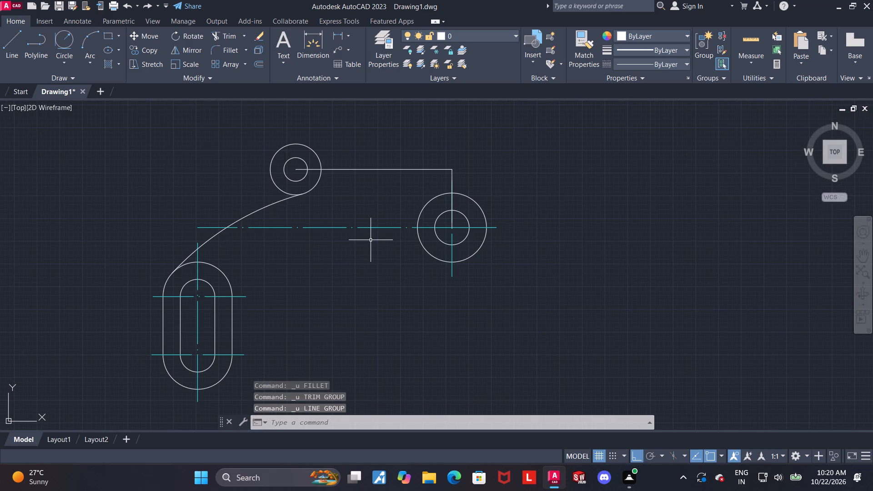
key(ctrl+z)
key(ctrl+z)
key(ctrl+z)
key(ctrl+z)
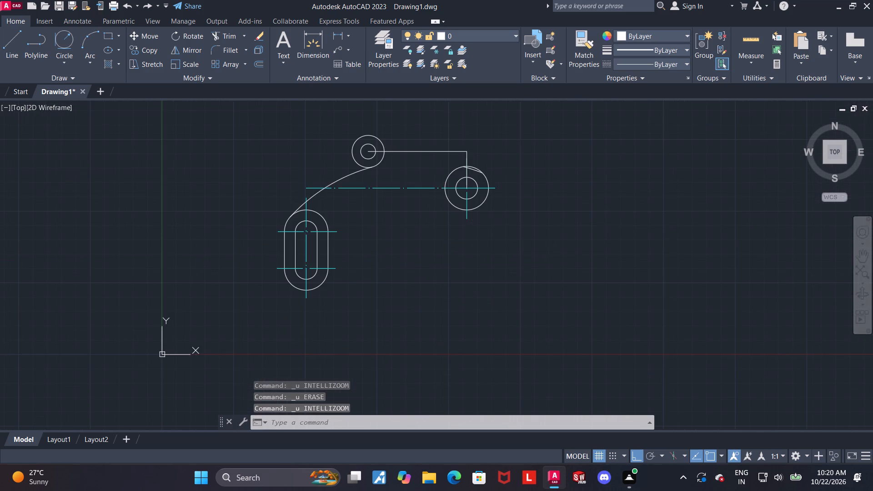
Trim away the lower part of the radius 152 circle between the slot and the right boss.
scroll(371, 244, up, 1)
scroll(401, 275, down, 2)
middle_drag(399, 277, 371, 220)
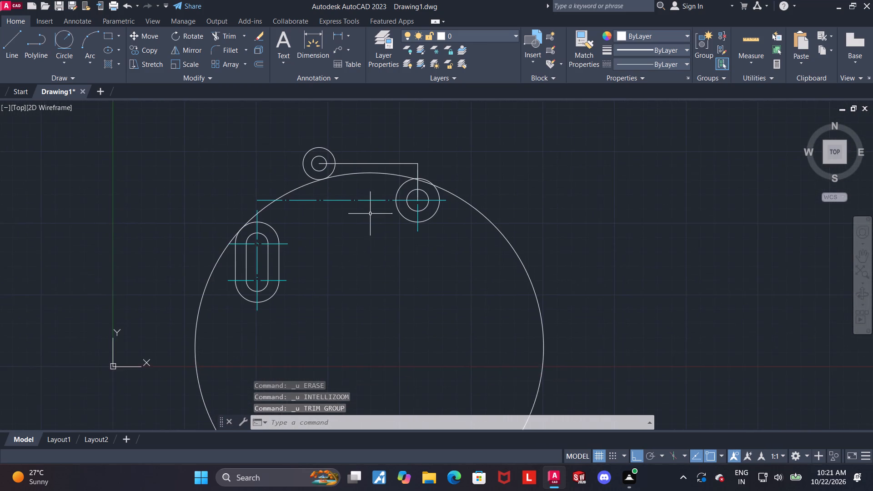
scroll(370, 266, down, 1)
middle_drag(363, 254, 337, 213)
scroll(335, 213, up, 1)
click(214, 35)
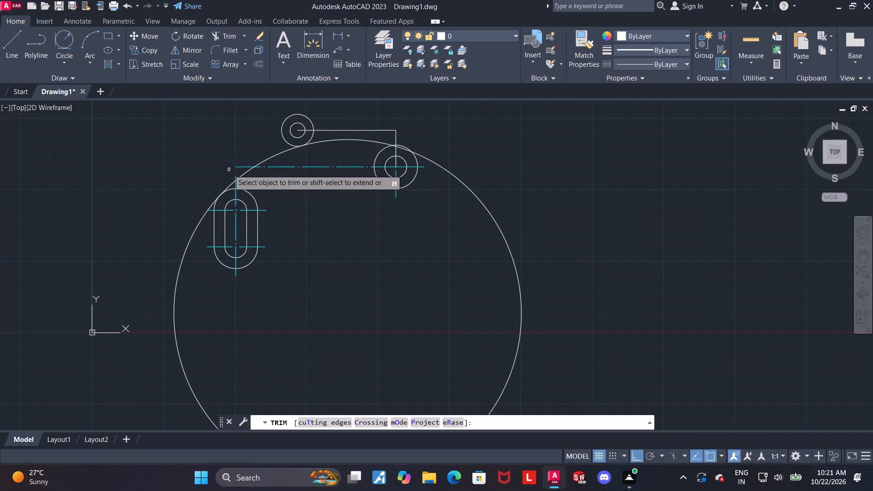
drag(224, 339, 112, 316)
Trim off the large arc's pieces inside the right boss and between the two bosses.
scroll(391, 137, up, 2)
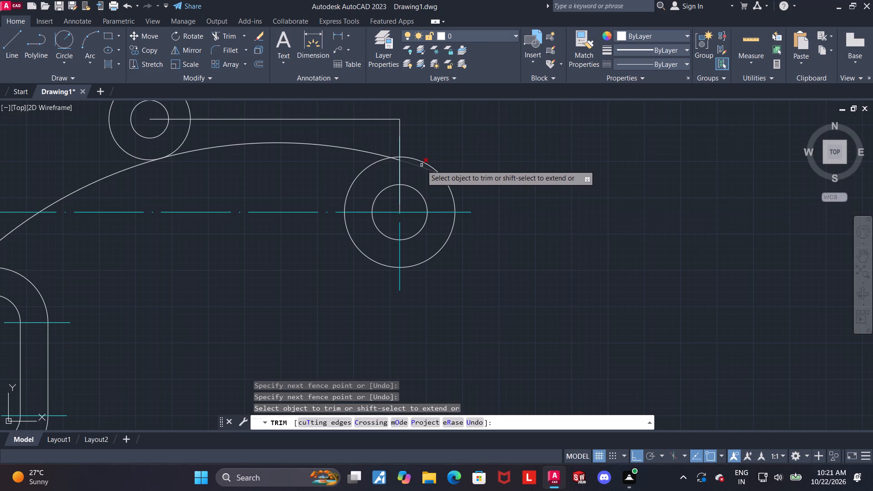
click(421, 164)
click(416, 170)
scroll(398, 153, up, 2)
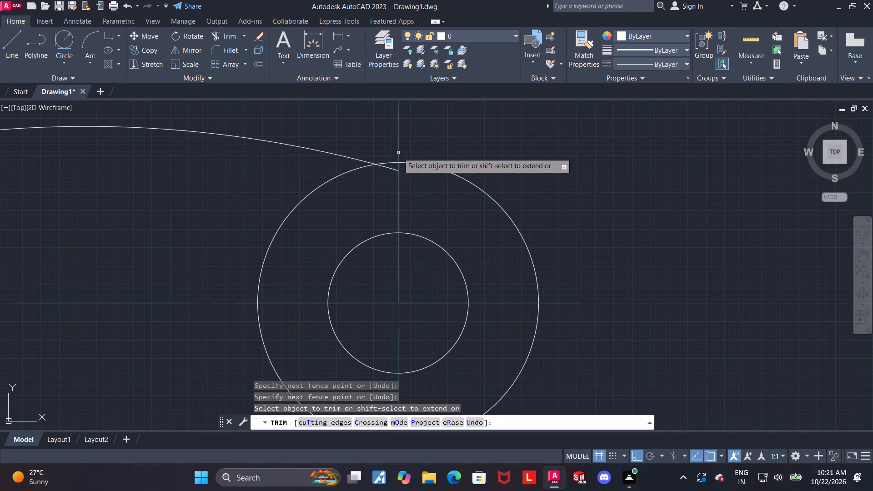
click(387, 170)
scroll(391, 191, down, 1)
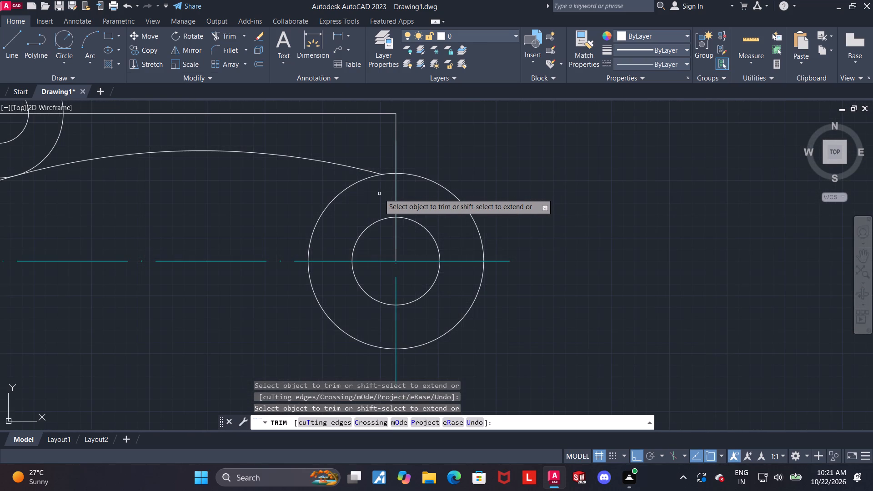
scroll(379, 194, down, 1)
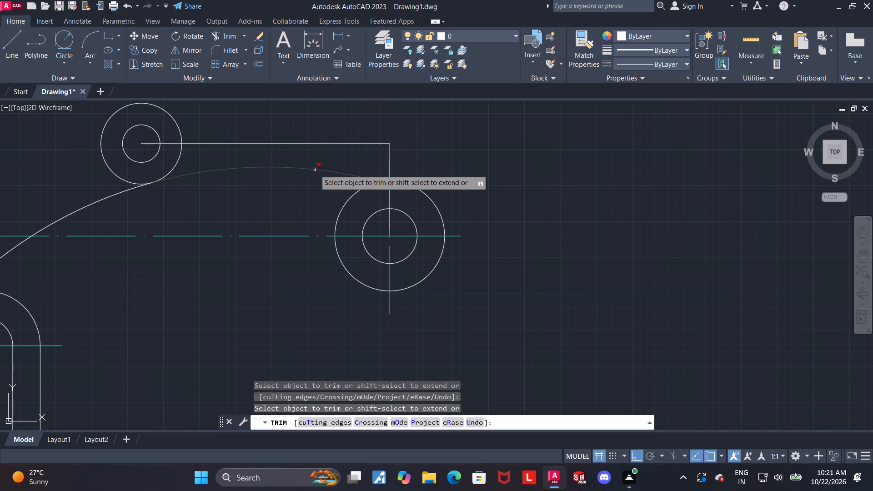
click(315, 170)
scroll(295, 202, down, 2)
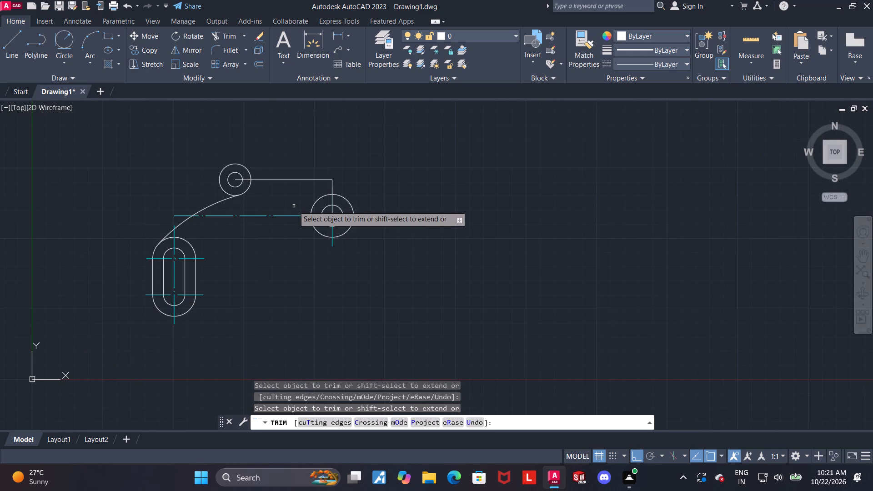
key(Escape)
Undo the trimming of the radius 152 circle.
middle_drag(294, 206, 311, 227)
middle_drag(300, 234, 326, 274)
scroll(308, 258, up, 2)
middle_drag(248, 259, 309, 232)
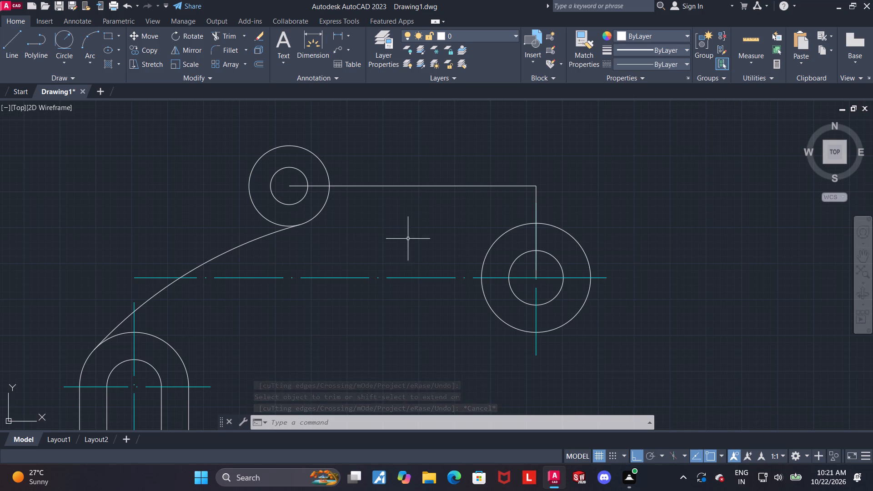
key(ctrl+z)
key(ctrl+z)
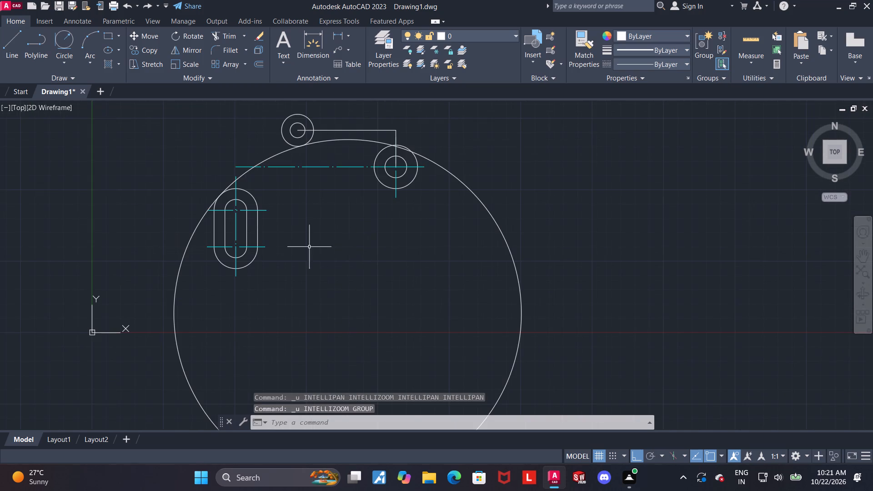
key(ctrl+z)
Trim the radius 152 circle to the upper arc running from the slot to the right boss's outer circle.
ctrl+scroll(358, 166, up, 3)
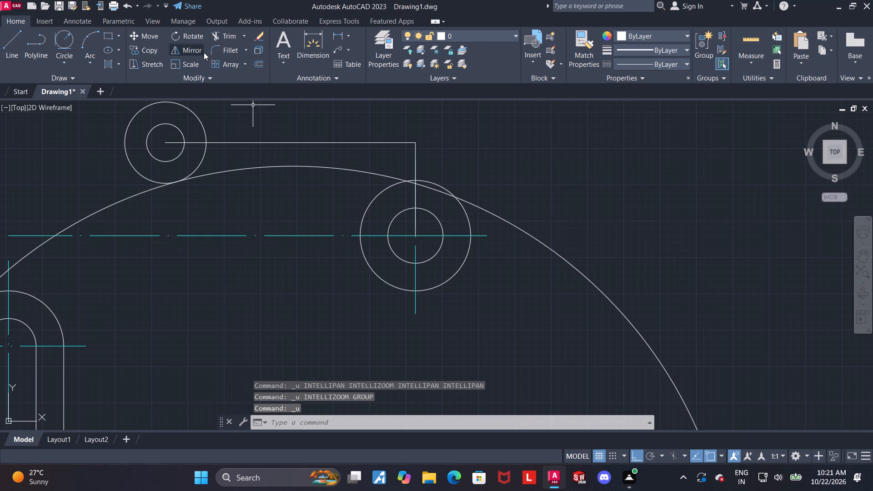
click(219, 37)
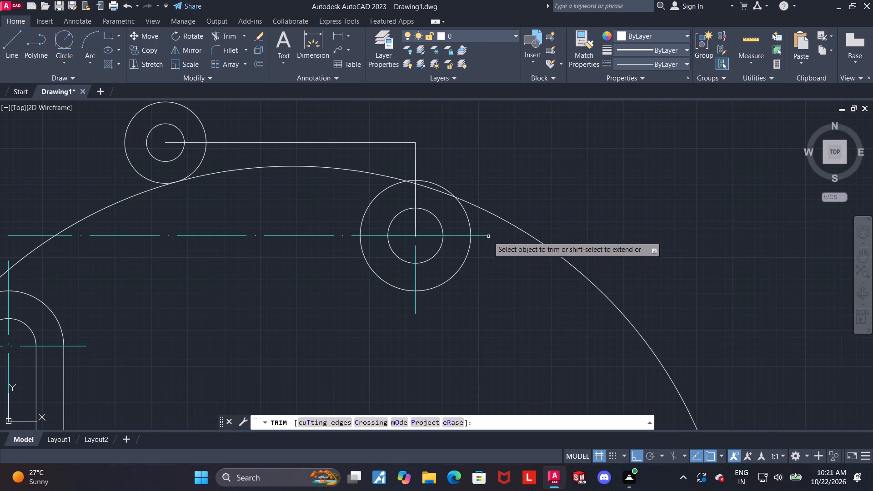
drag(547, 302, 635, 203)
scroll(601, 234, down, 4)
scroll(567, 270, up, 2)
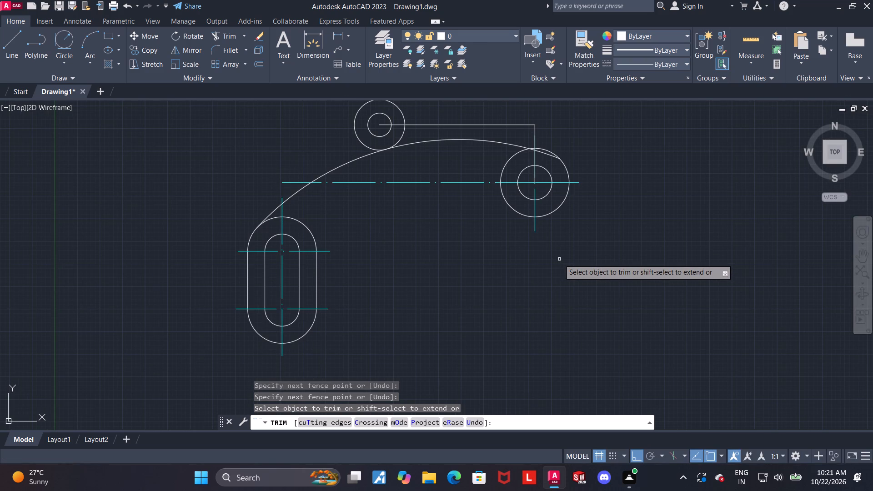
scroll(599, 154, up, 1)
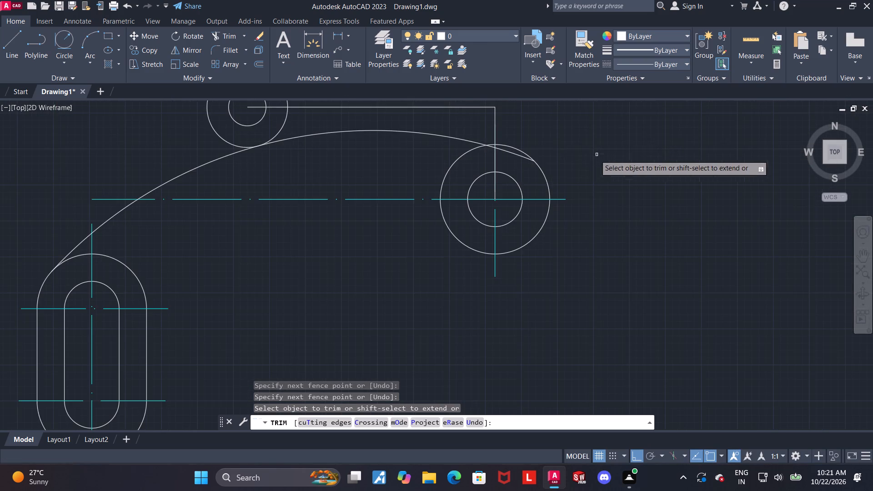
scroll(506, 118, up, 2)
click(504, 198)
scroll(457, 184, up, 1)
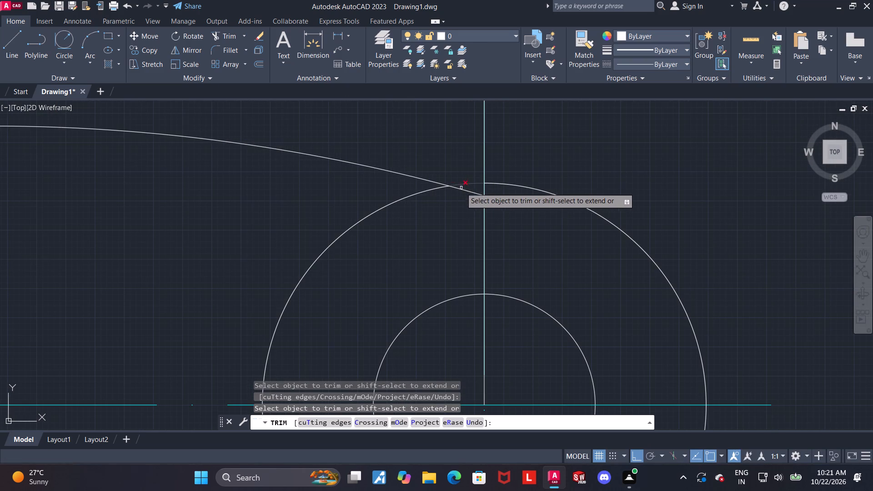
click(469, 192)
scroll(507, 183, up, 1)
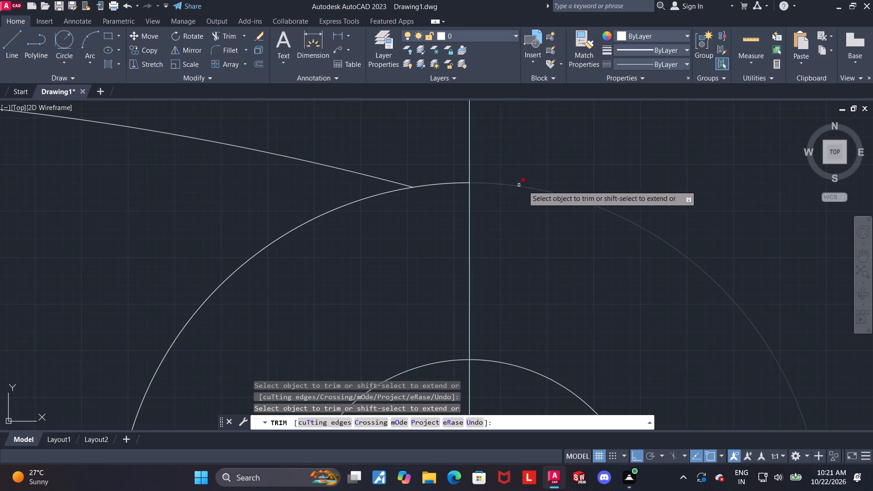
scroll(494, 184, down, 5)
key(Escape)
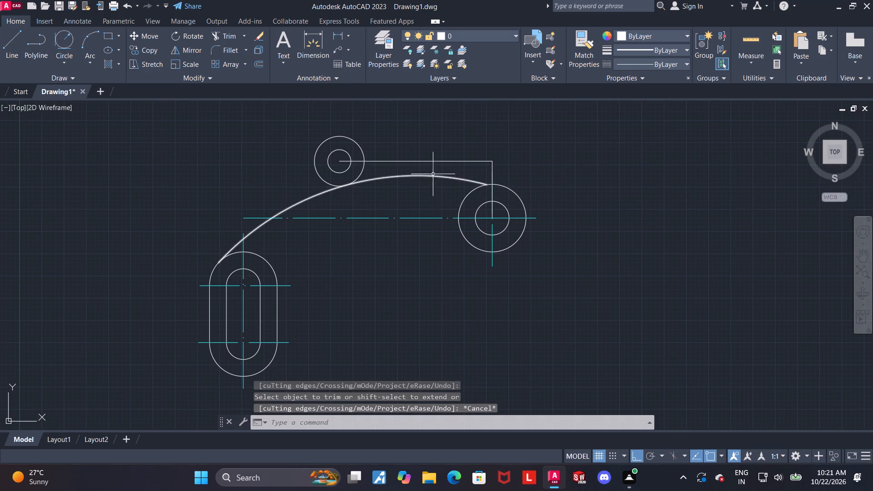
Trim away the large arc's portion between the upper boss and the right boss.
click(211, 34)
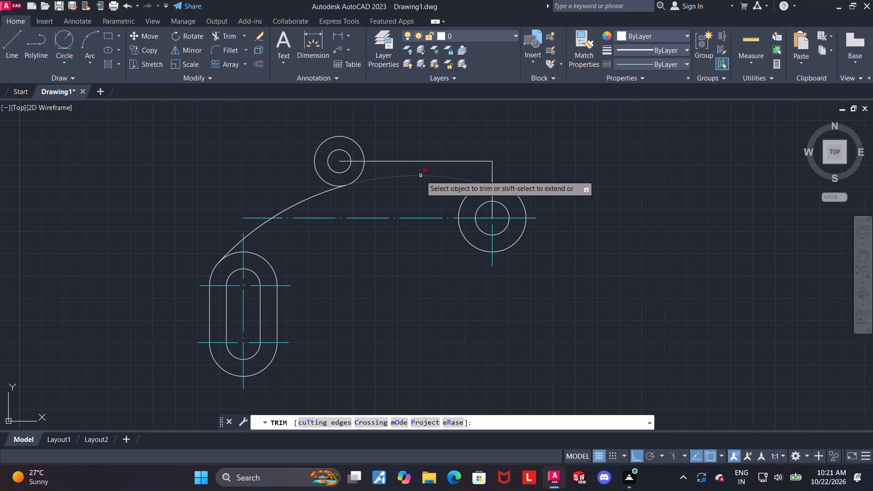
click(421, 175)
key(Escape)
Draw a vertical line from the left quadrant of the upper boss's outer circle down past the large arc.
middle_drag(404, 197, 421, 240)
scroll(381, 224, up, 1)
key(Escape)
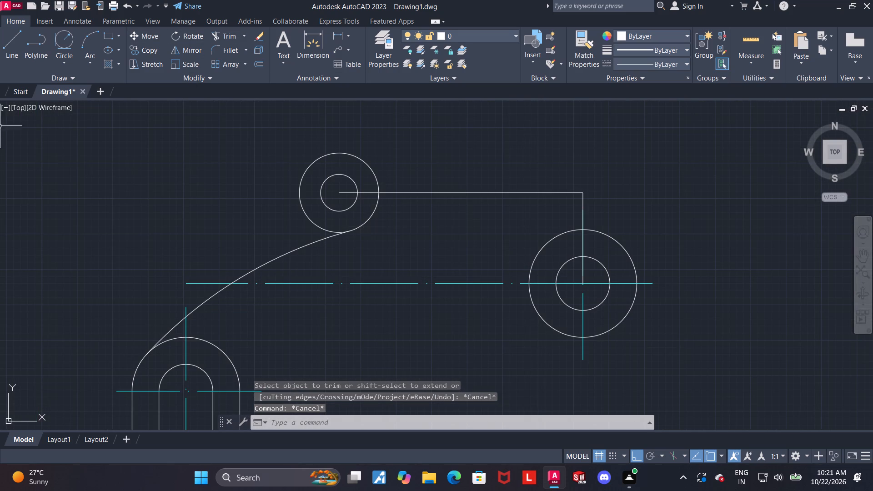
click(14, 45)
click(300, 193)
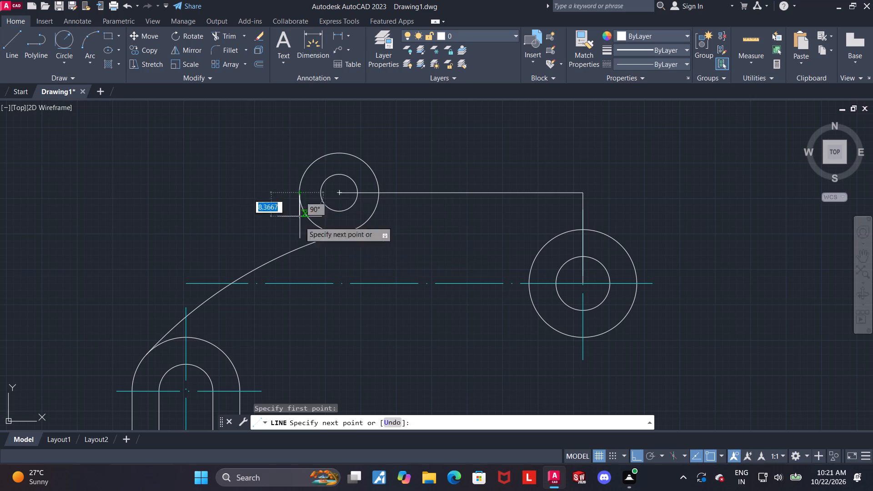
click(297, 264)
key(Escape)
Trim the vertical line below the large arc and the arc's end beyond the line so they meet at a corner.
click(226, 36)
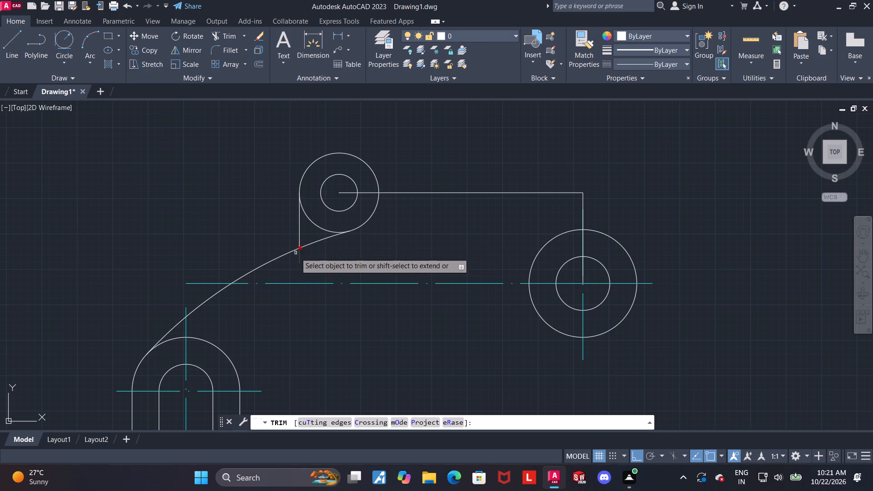
click(300, 261)
click(315, 244)
middle_drag(355, 237, 371, 271)
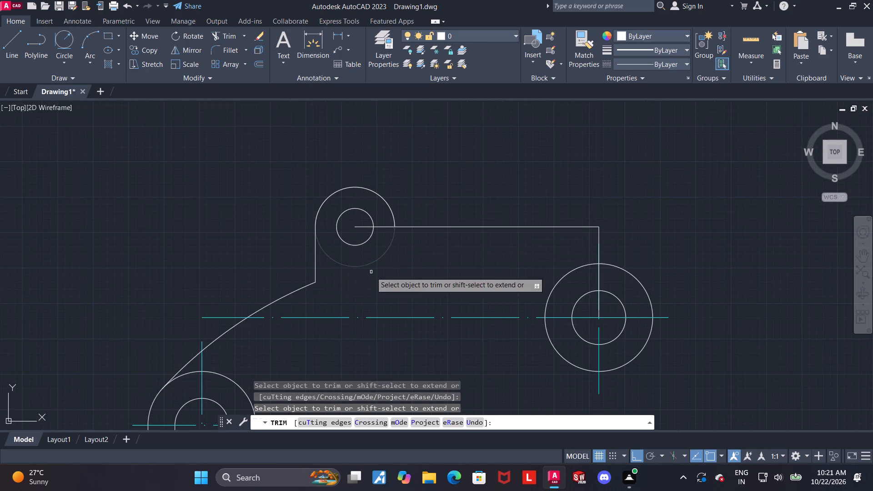
scroll(356, 285, up, 2)
key(Escape)
key(Escape)
Fillet the corner between the large arc and the vertical line with radius 8.
key(f)
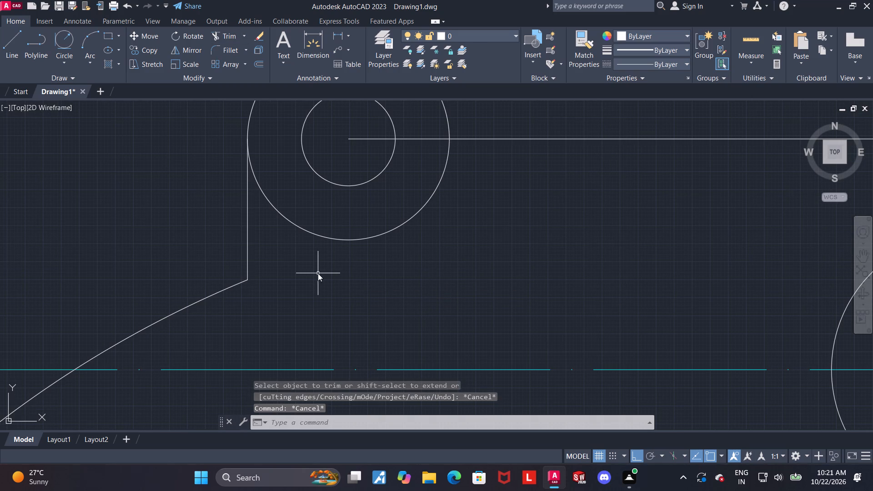
key(Return)
key(r)
key(Return)
key(8)
key(Return)
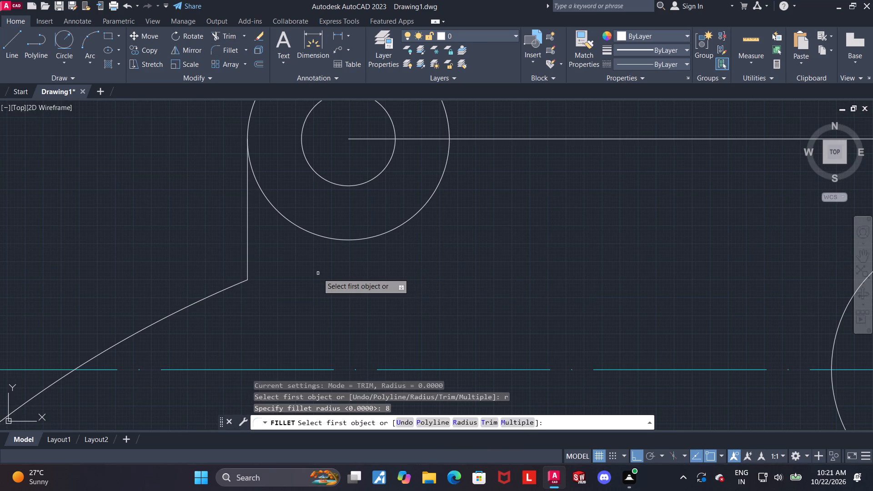
click(241, 281)
click(247, 266)
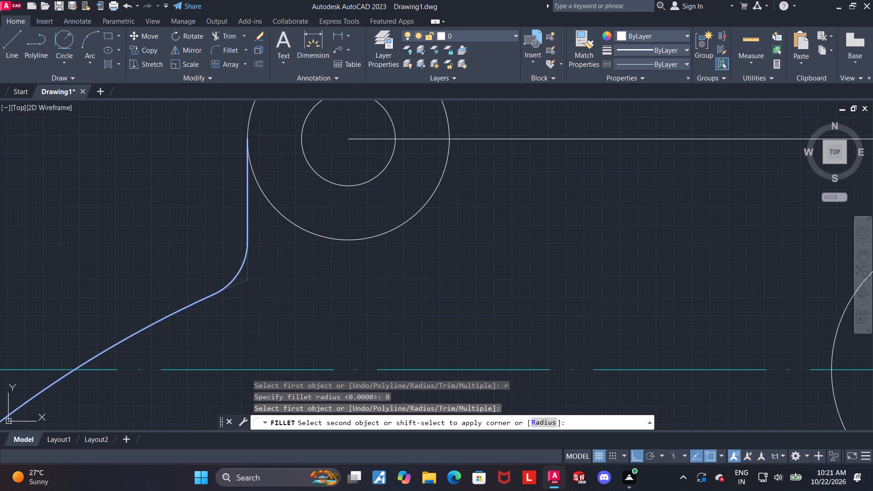
Erase the white vertical construction line rising from the right boss's centre.
scroll(251, 271, down, 1)
scroll(306, 274, down, 1)
middle_drag(361, 276, 354, 241)
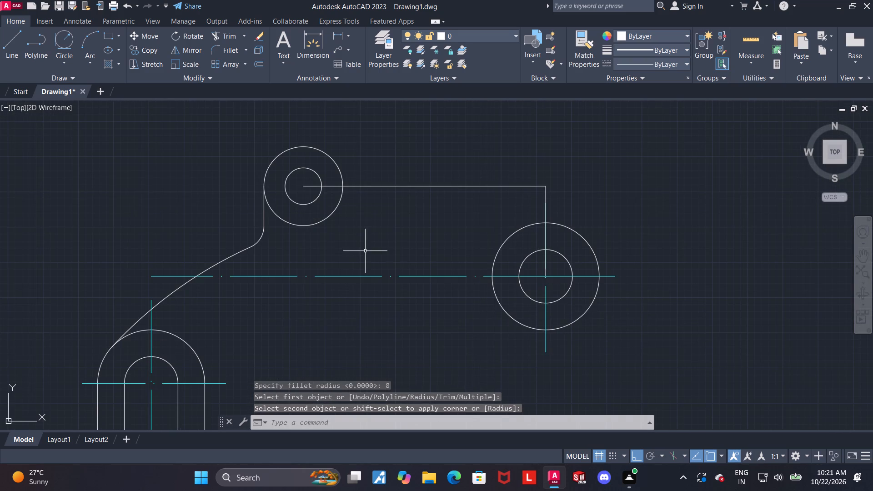
middle_drag(401, 261, 401, 266)
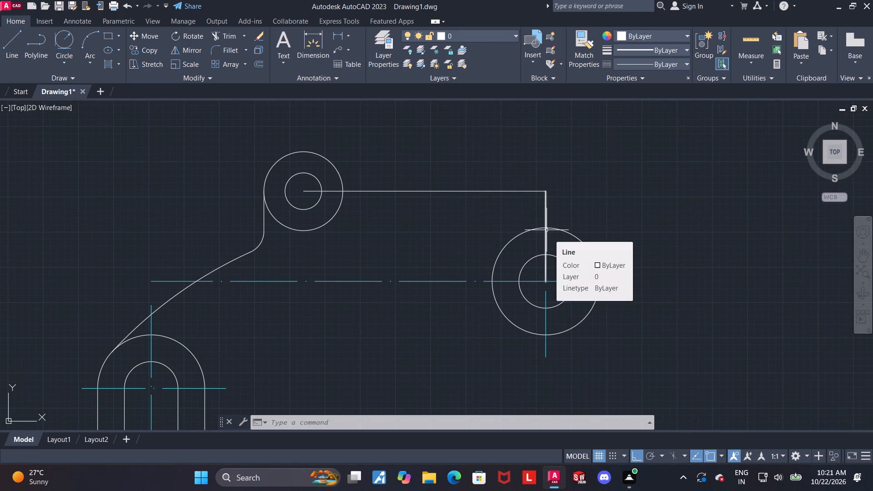
click(547, 230)
key(Delete)
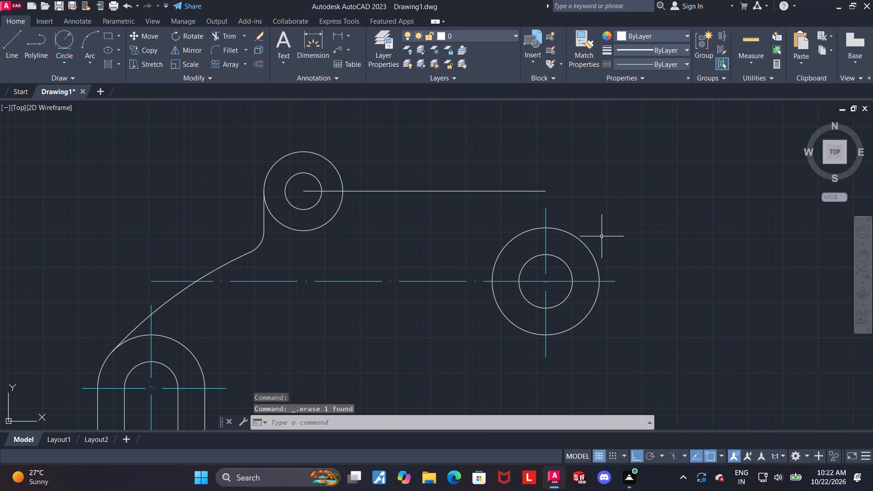
Draw a radius 152 circle tangent to the outer circles of the upper boss and the right boss.
scroll(586, 215, down, 1)
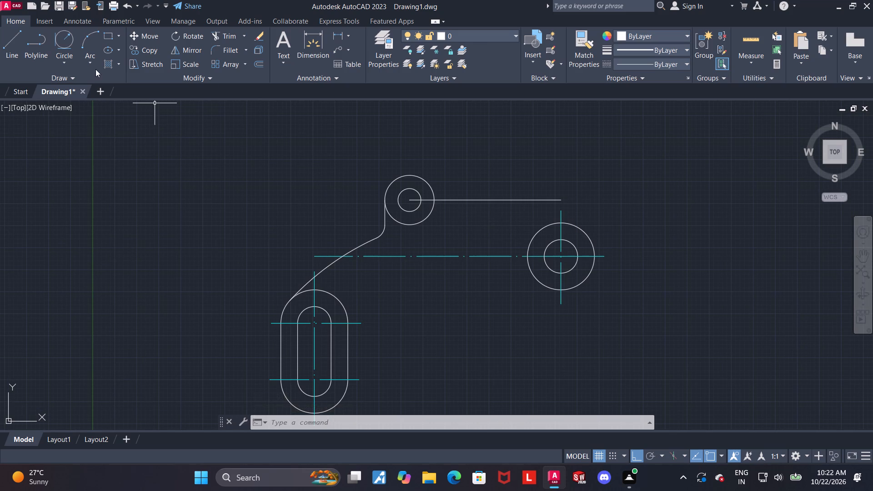
click(71, 52)
key(Escape)
click(61, 38)
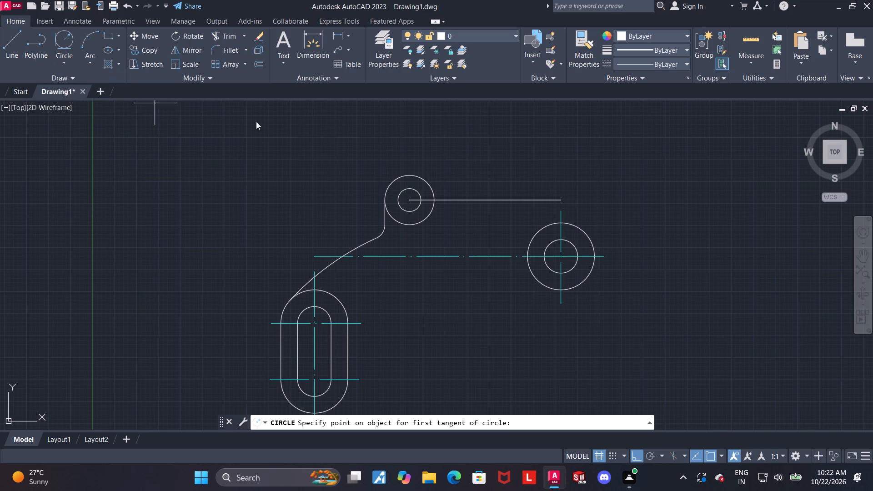
click(419, 228)
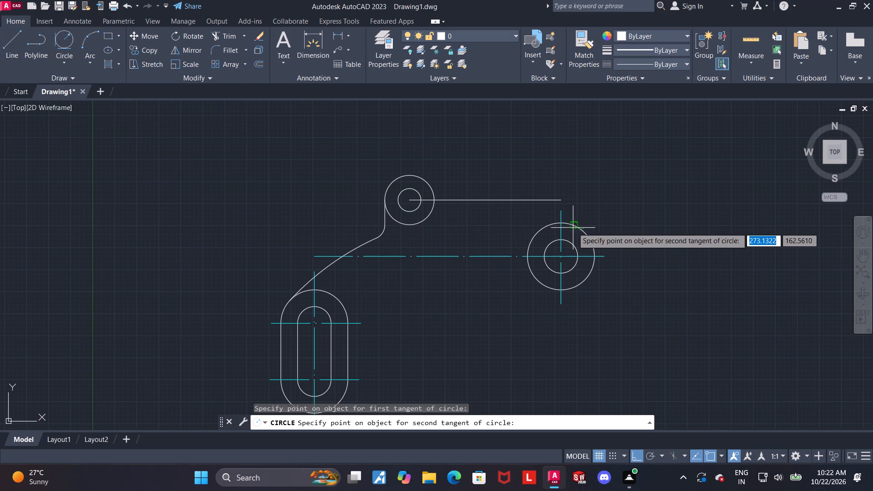
click(573, 228)
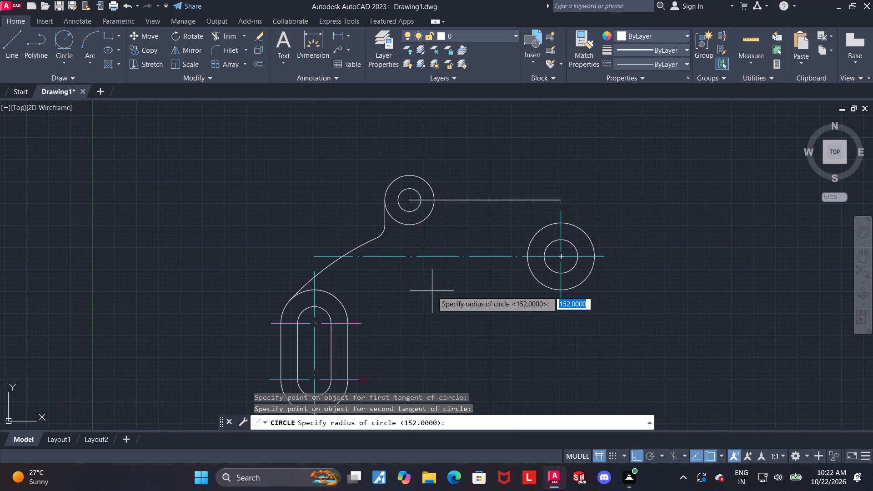
text(152)
key(Return)
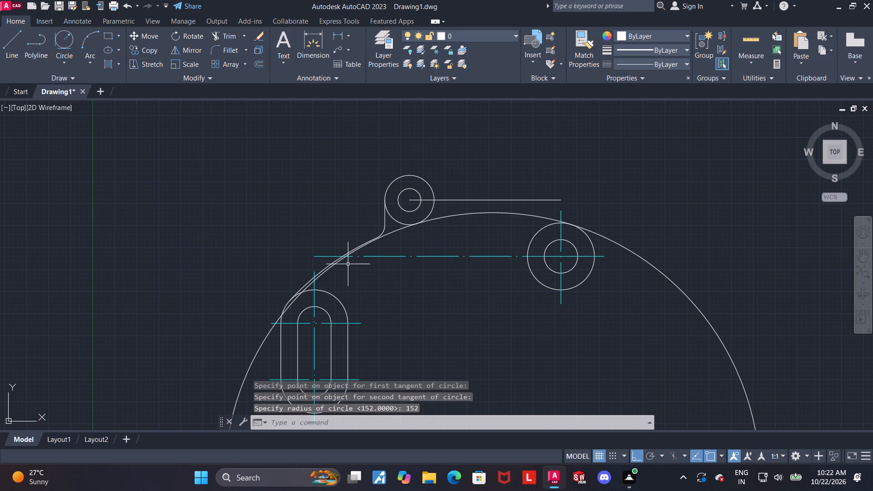
Trim away the radius 152 circle's lower portion and its stretch beside the upper boss, keeping the arc between the upper and right bosses.
click(214, 39)
scroll(355, 148, down, 3)
scroll(394, 228, up, 1)
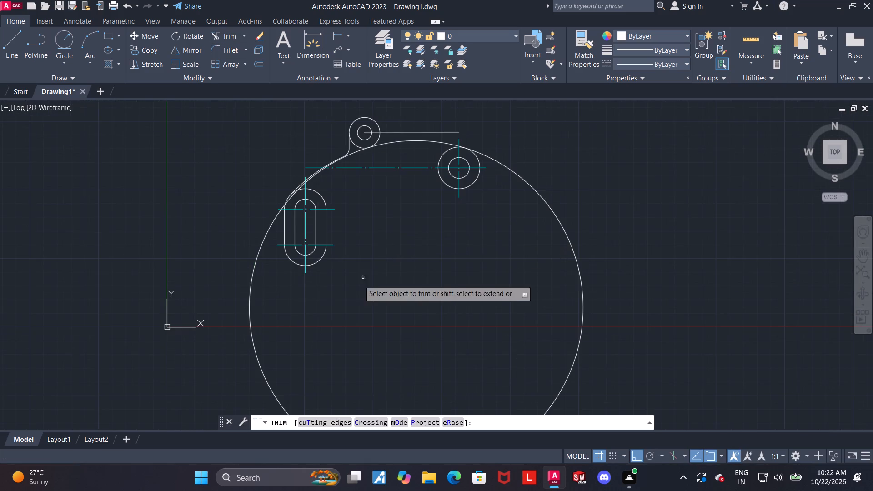
drag(338, 294, 239, 347)
scroll(310, 163, up, 3)
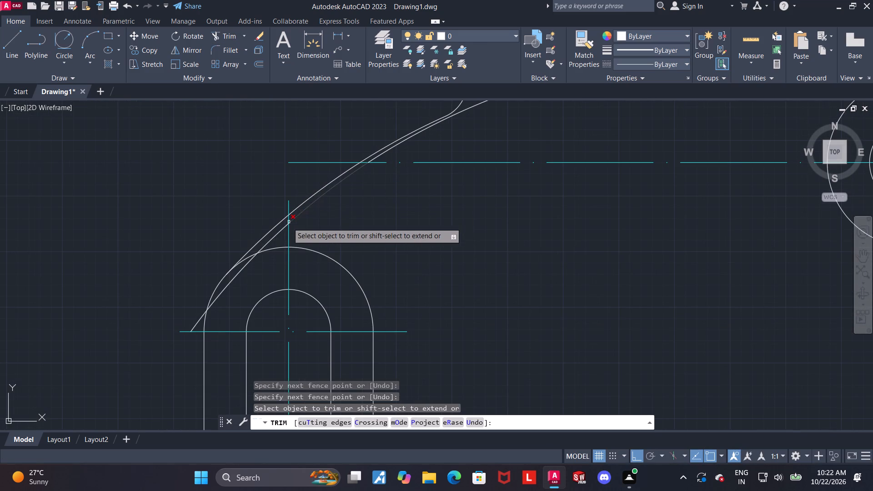
scroll(383, 212, down, 1)
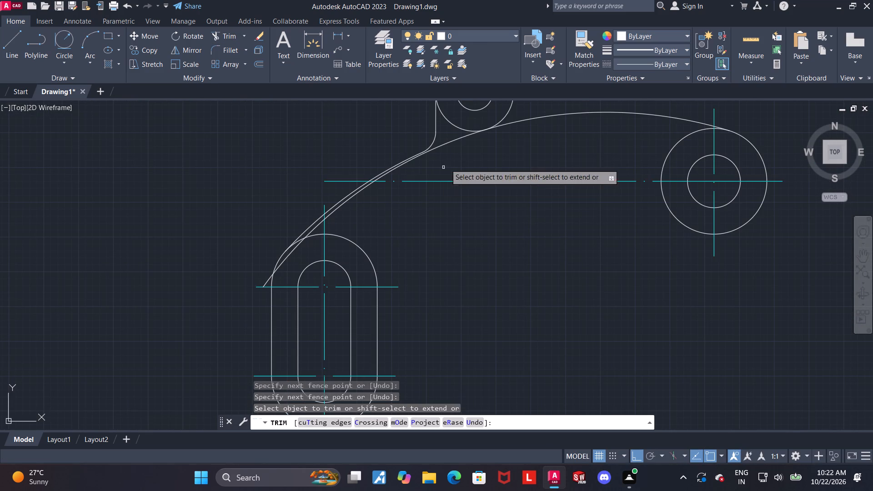
middle_drag(502, 154, 469, 198)
click(219, 40)
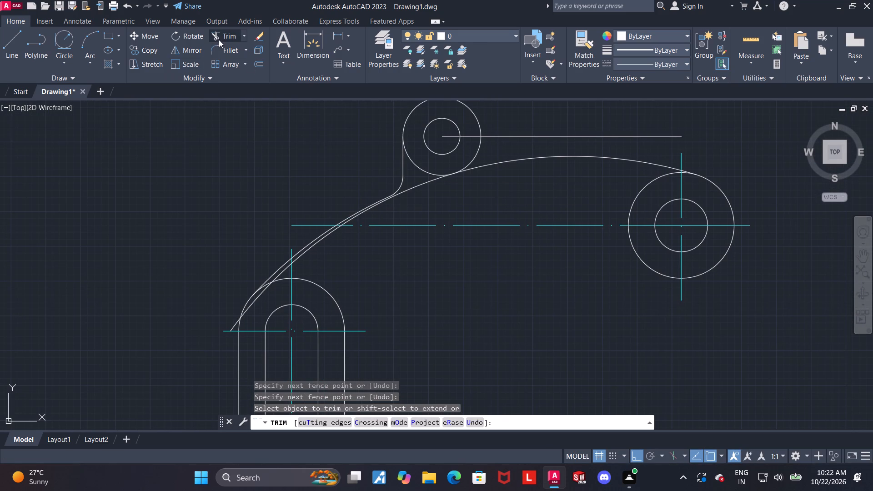
drag(430, 185, 424, 177)
key(Escape)
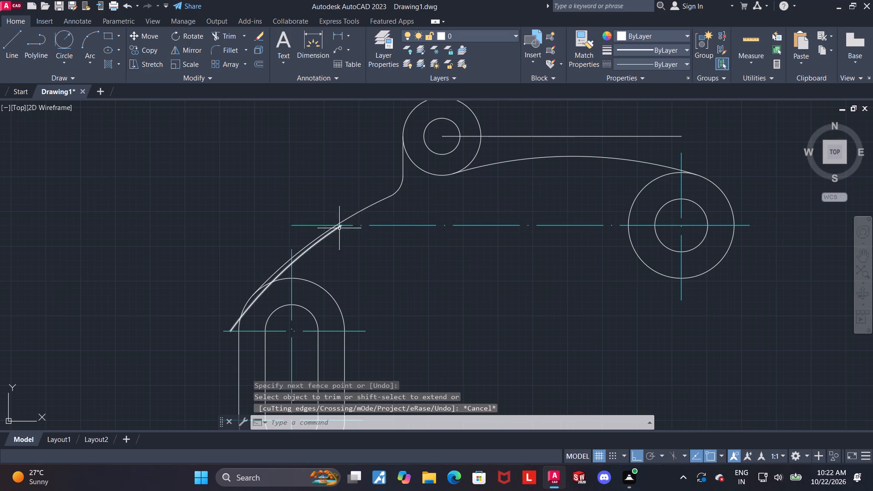
Erase the leftover piece of the radius 152 circle between the slot's outline and the horizontal centre line.
click(334, 232)
key(Delete)
middle_drag(483, 250, 389, 333)
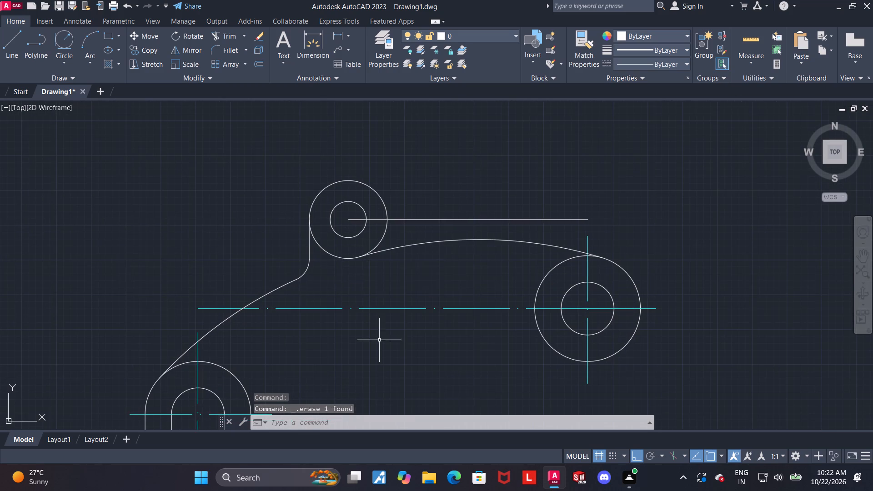
key(Escape)
scroll(436, 282, up, 1)
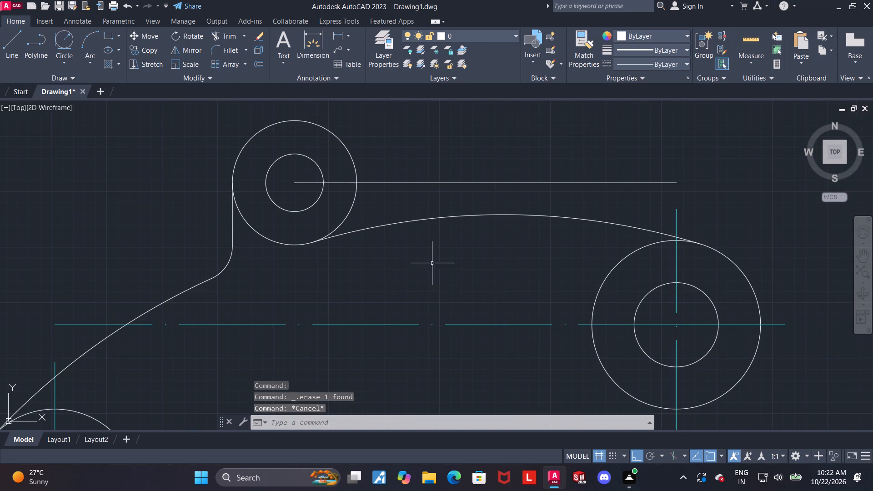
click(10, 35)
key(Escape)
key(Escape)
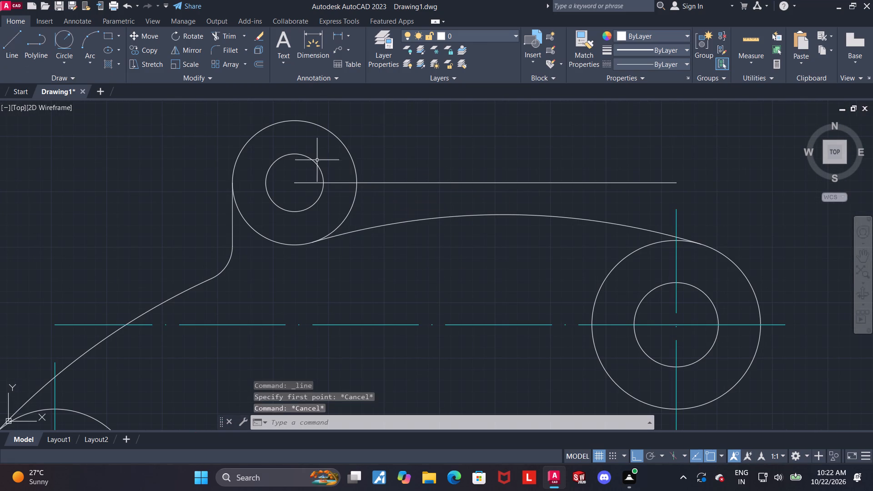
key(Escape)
Fillet the upper boss's outer circle and the radius 152 arc with radius 8.
click(224, 54)
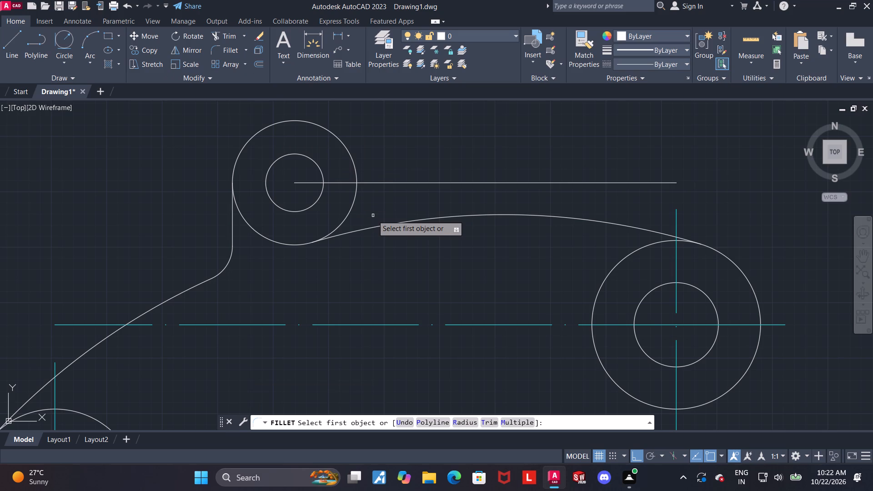
key(r)
key(Return)
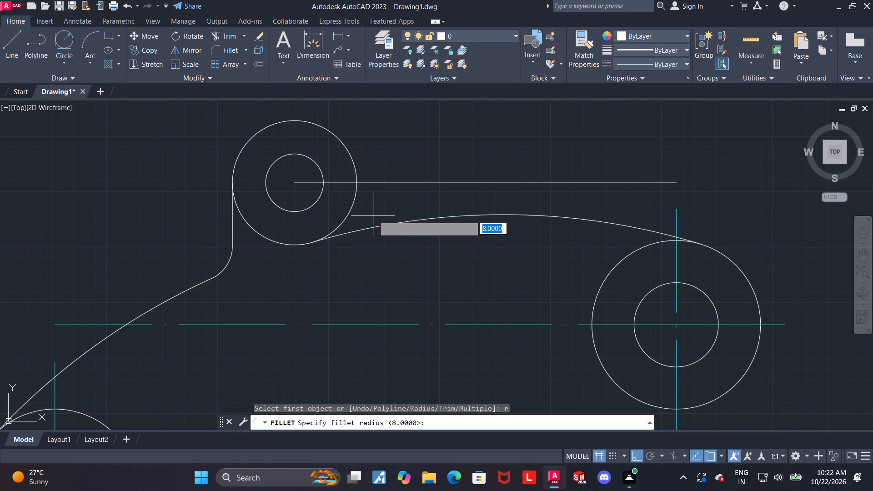
key(8)
key(Return)
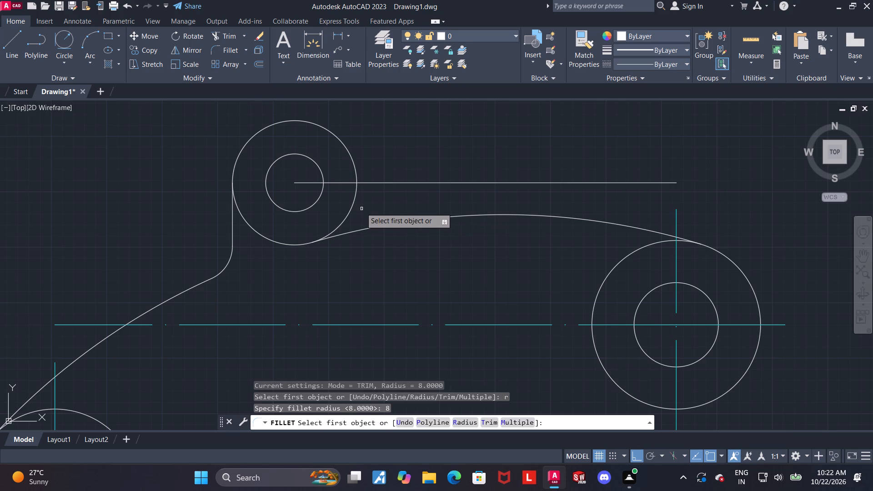
click(354, 201)
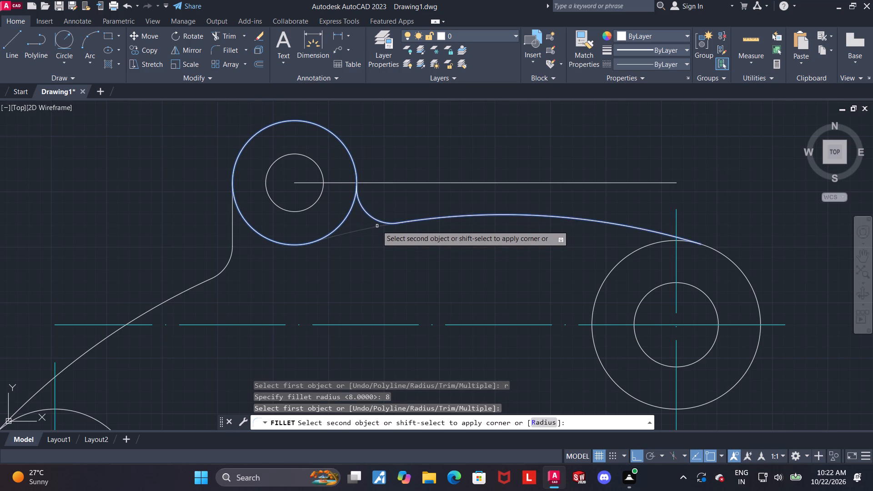
click(377, 225)
scroll(401, 237, up, 1)
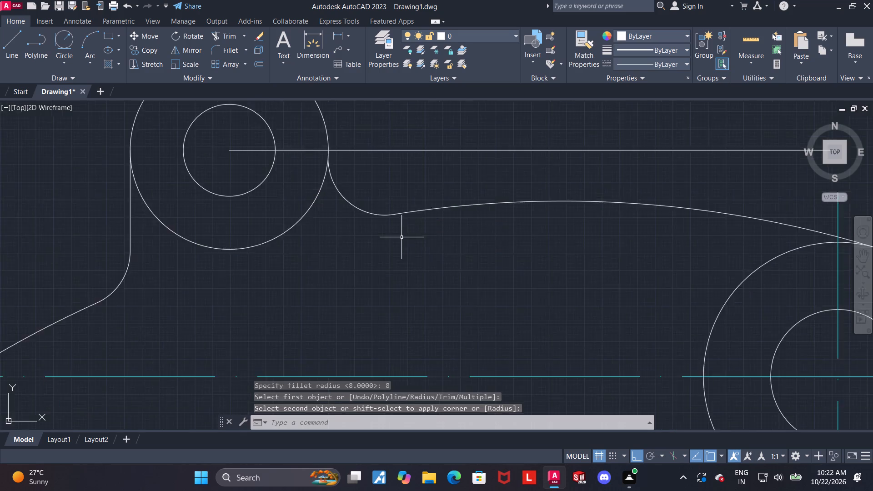
key(Escape)
key(Escape)
Trim the lower part of the upper boss's outer circle between the vertical line and the new fillet.
click(231, 38)
drag(230, 235, 234, 269)
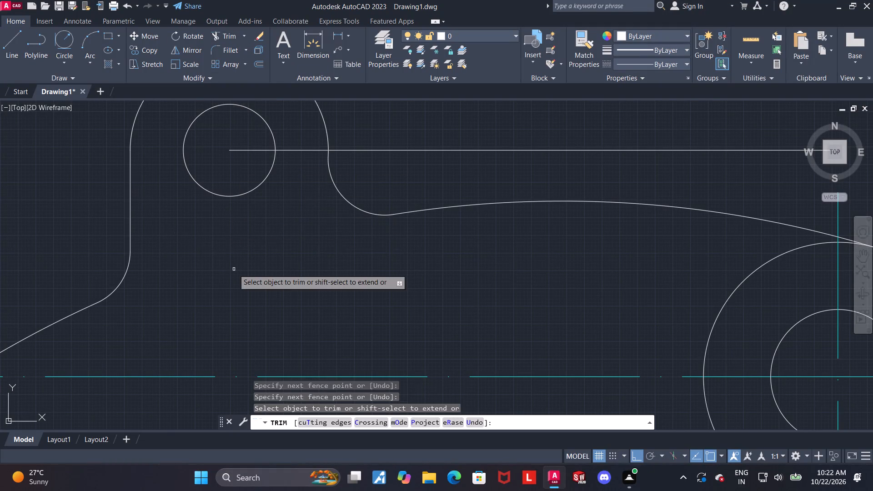
scroll(259, 266, down, 3)
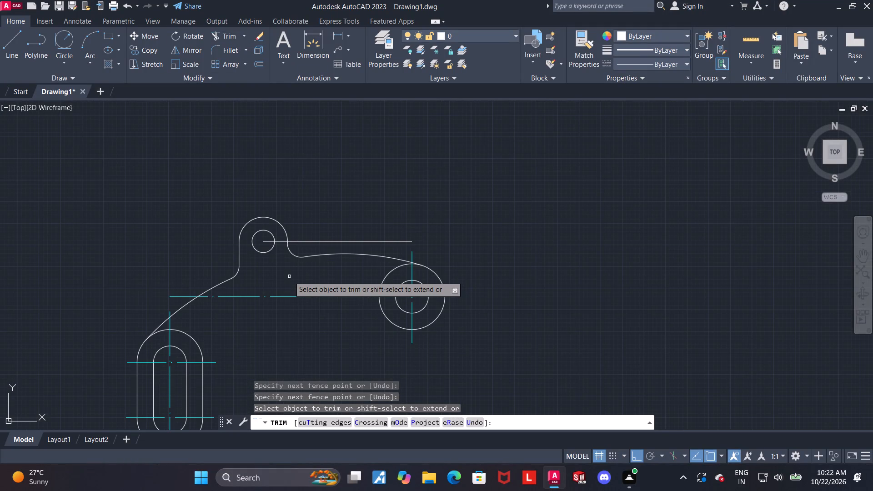
key(Escape)
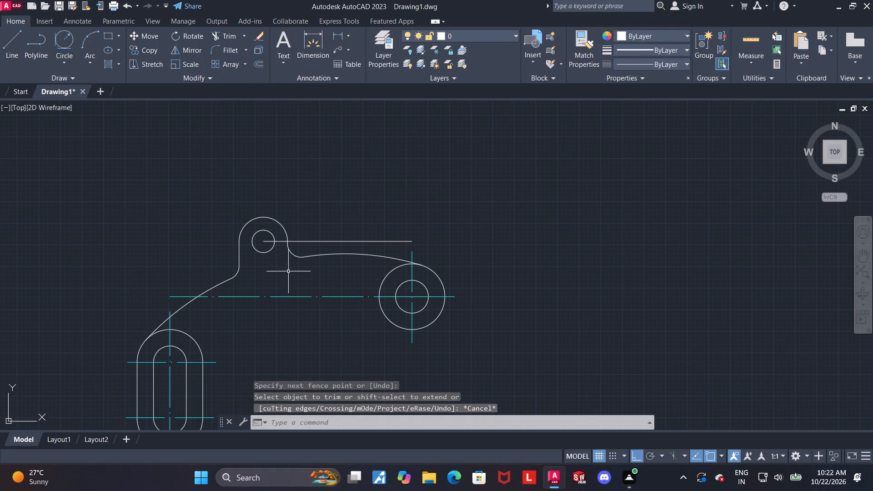
Examine the radius 152 arc's junction with the right boss and the overall outline of the part.
middle_drag(291, 274, 289, 259)
scroll(398, 268, up, 2)
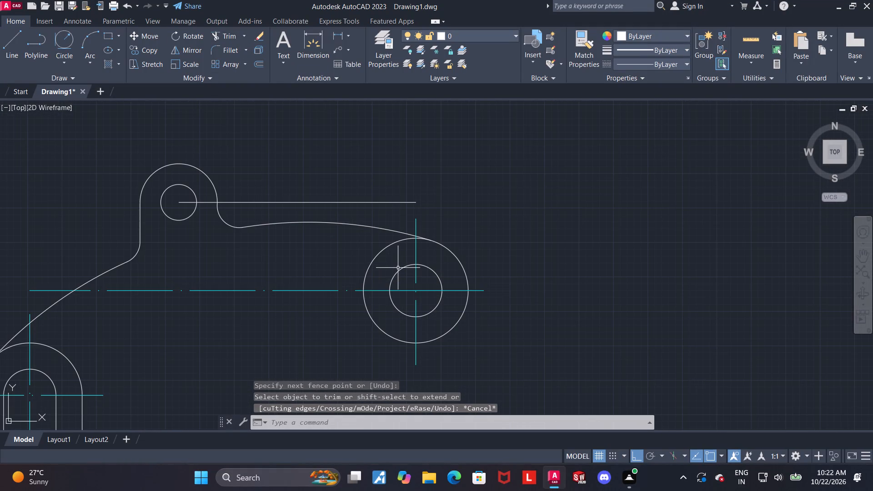
scroll(452, 239, up, 3)
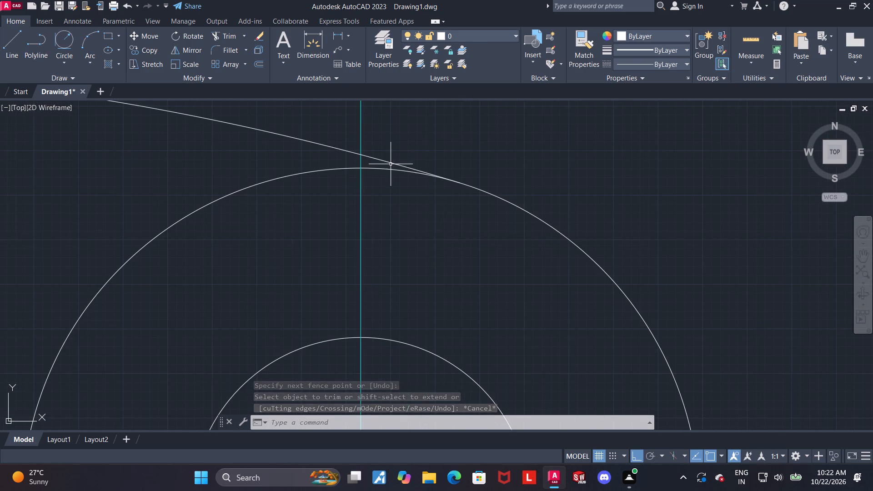
scroll(388, 176, down, 6)
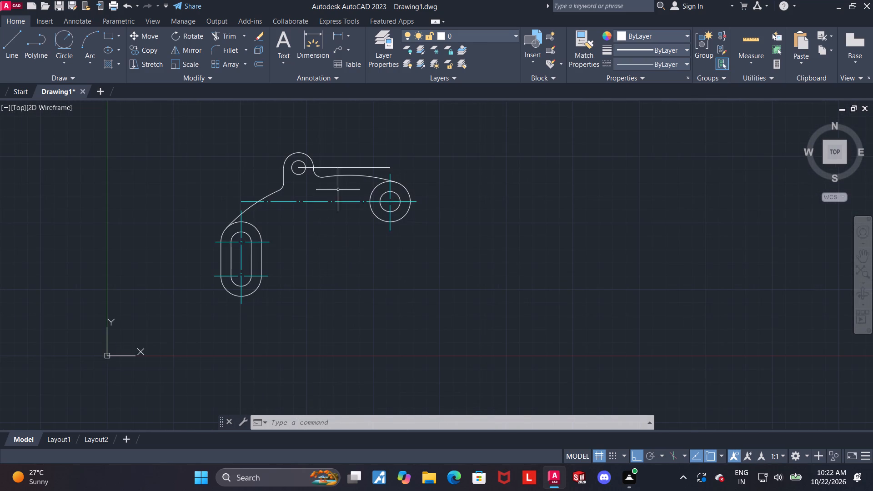
scroll(302, 182, up, 1)
middle_drag(340, 301, 336, 249)
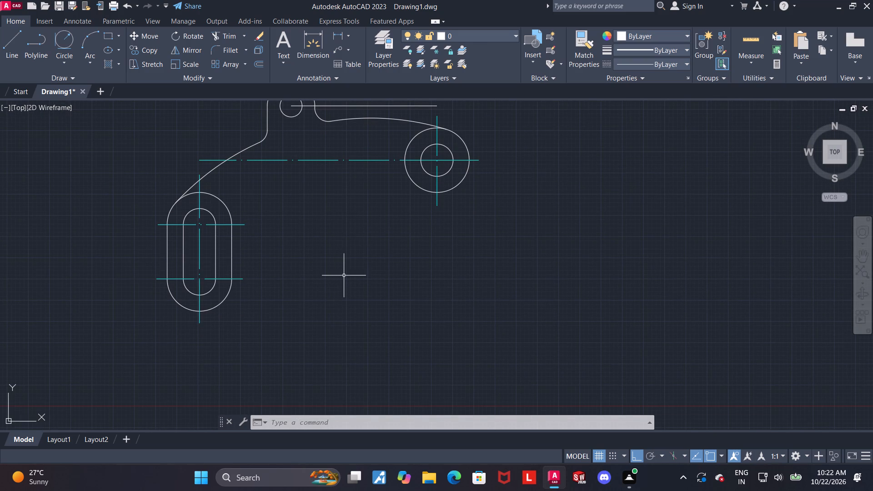
key(Escape)
key(Escape)
key(Escape)
middle_drag(281, 195, 281, 204)
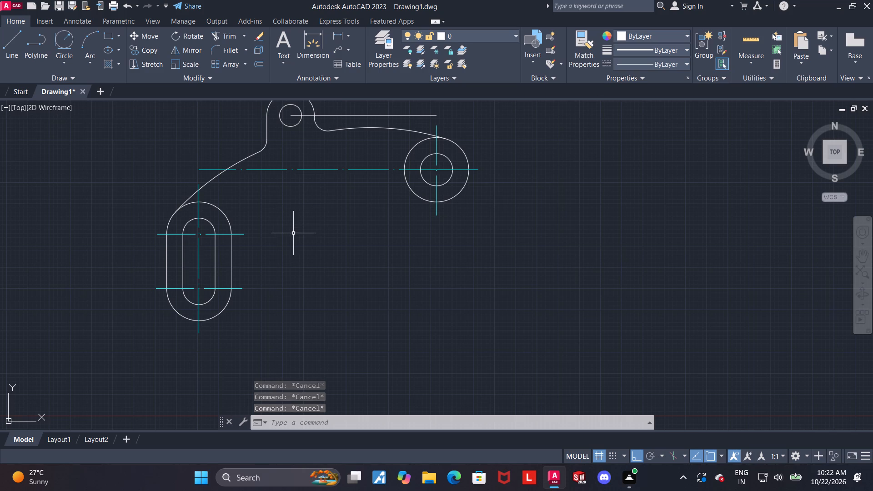
middle_drag(304, 221, 305, 235)
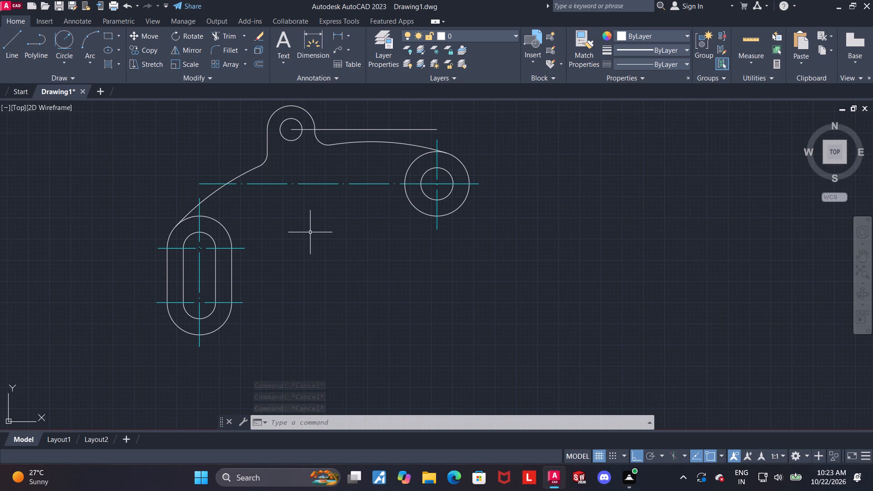
middle_drag(311, 232, 310, 264)
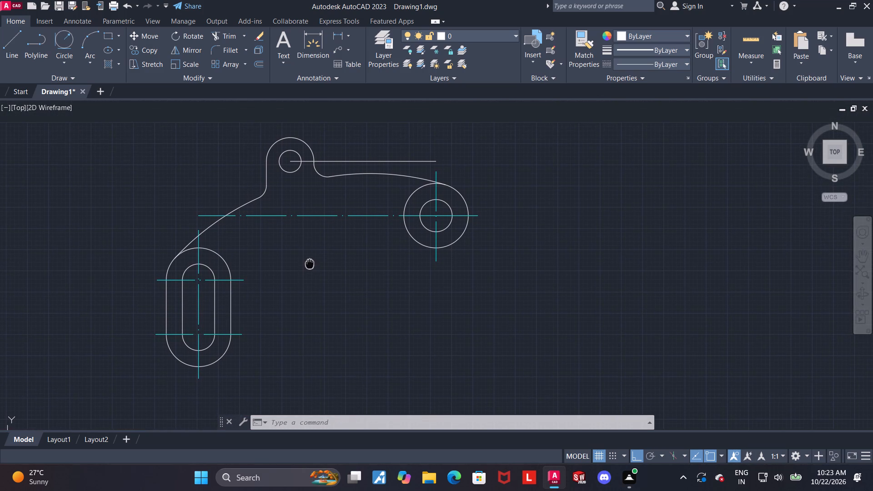
middle_drag(310, 264, 310, 260)
Erase the white horizontal construction line running from the upper boss's centre towards the right boss.
scroll(318, 140, up, 1)
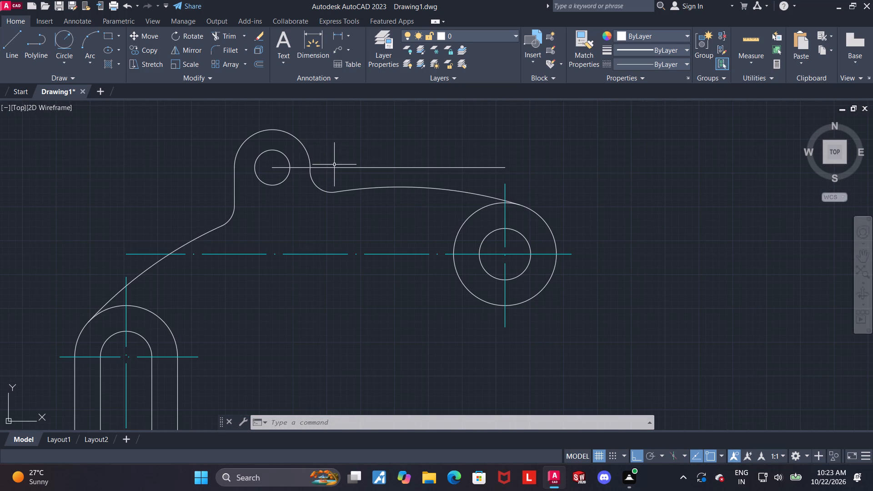
click(335, 166)
key(Delete)
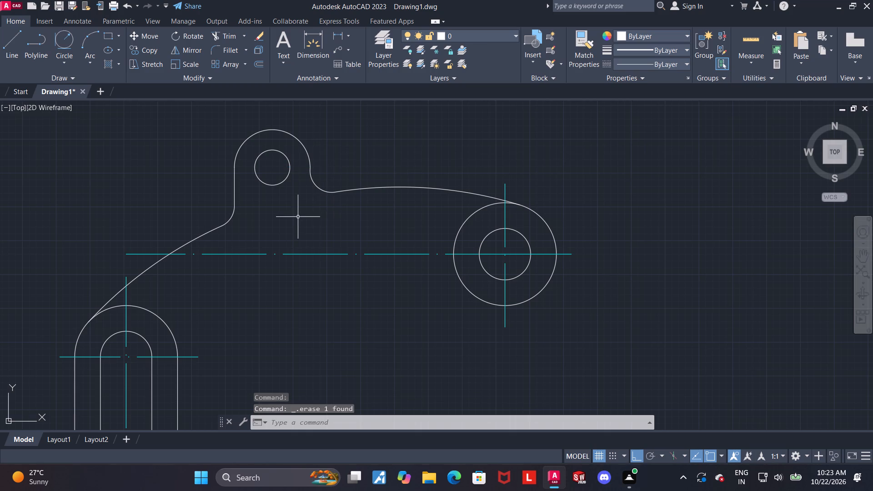
Draw a vertical line 32 long downward from the horizontal centre line, between the upper boss and the right boss.
scroll(297, 224, down, 1)
middle_drag(301, 243, 277, 216)
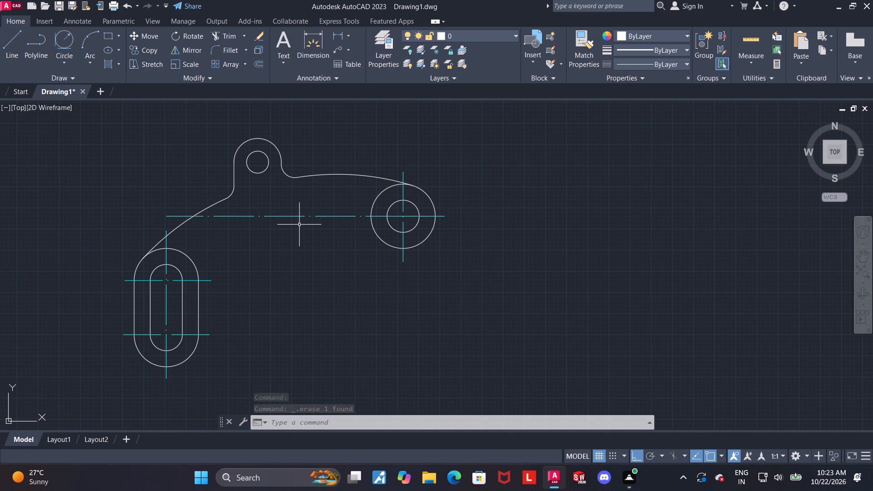
scroll(299, 225, up, 1)
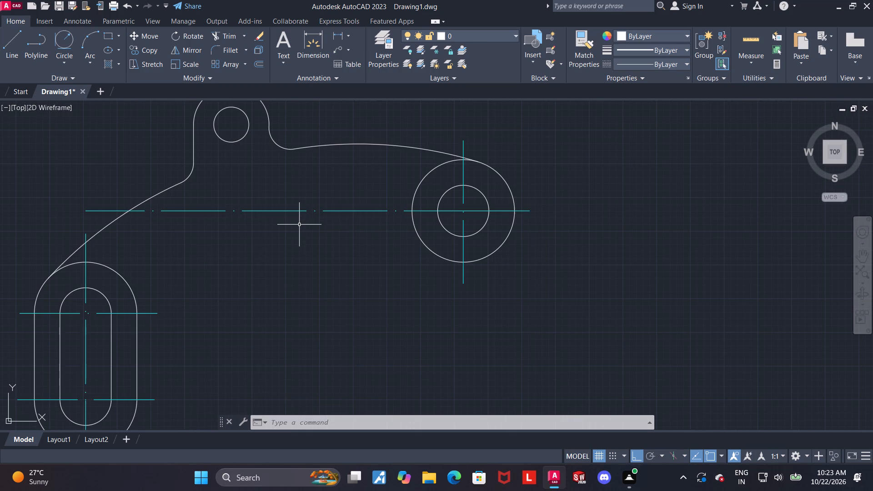
scroll(299, 225, down, 1)
click(12, 35)
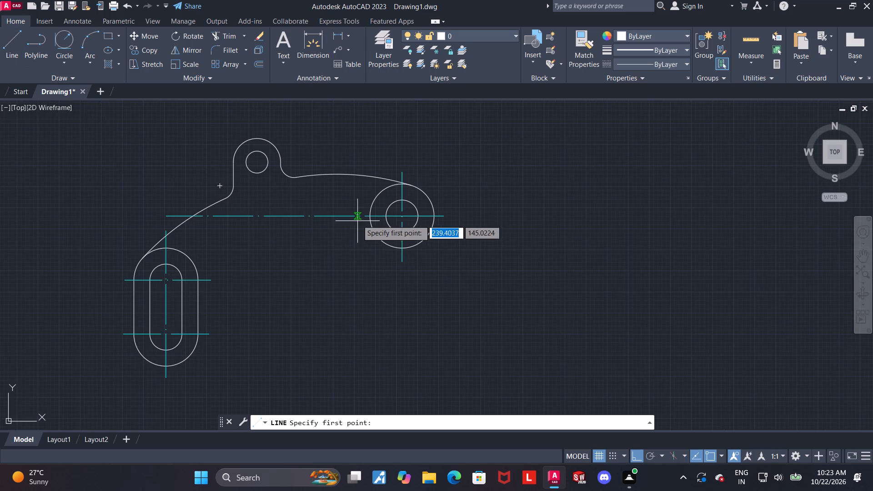
click(328, 216)
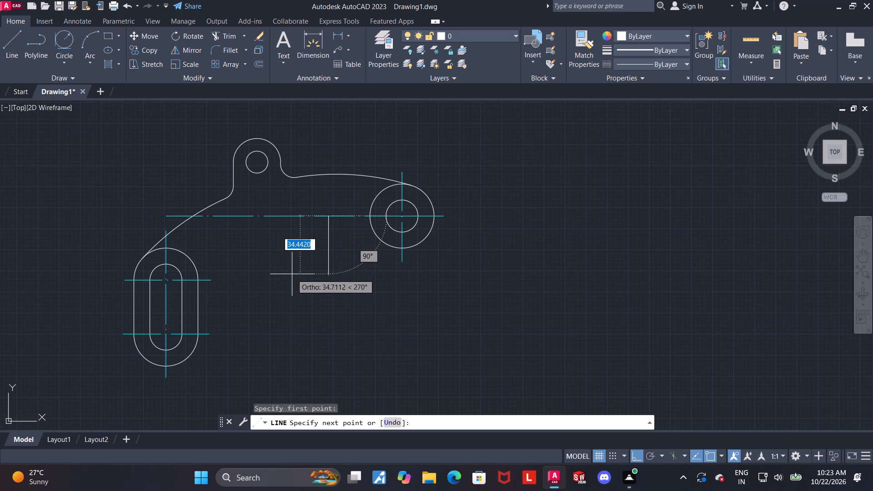
text(32)
key(Return)
key(Escape)
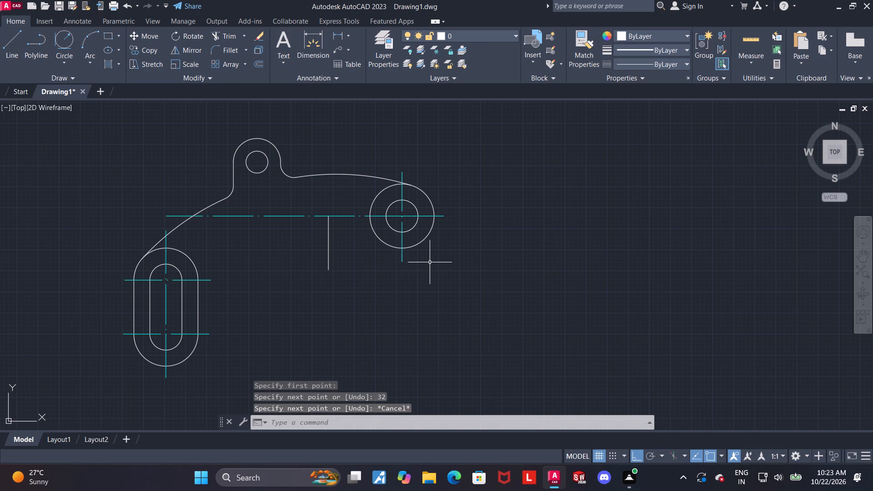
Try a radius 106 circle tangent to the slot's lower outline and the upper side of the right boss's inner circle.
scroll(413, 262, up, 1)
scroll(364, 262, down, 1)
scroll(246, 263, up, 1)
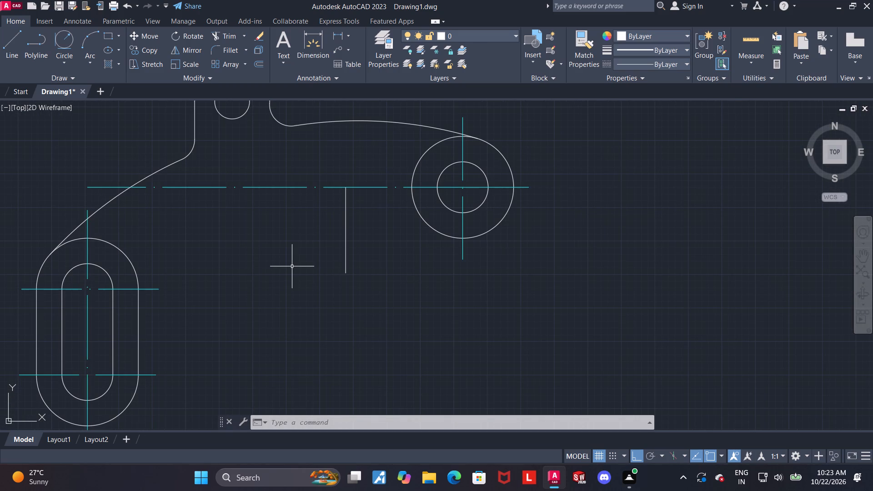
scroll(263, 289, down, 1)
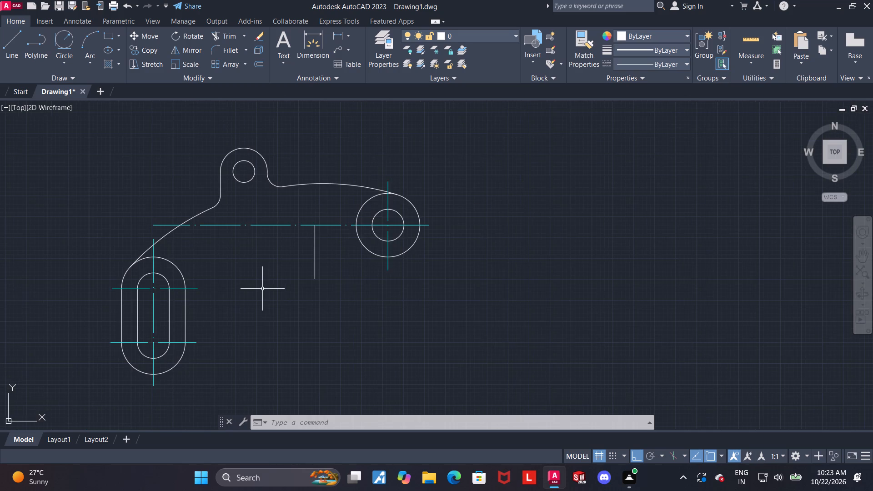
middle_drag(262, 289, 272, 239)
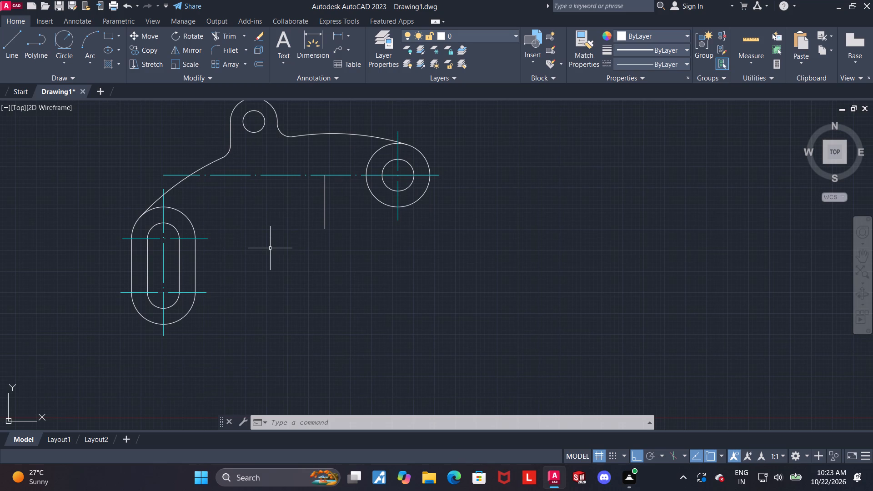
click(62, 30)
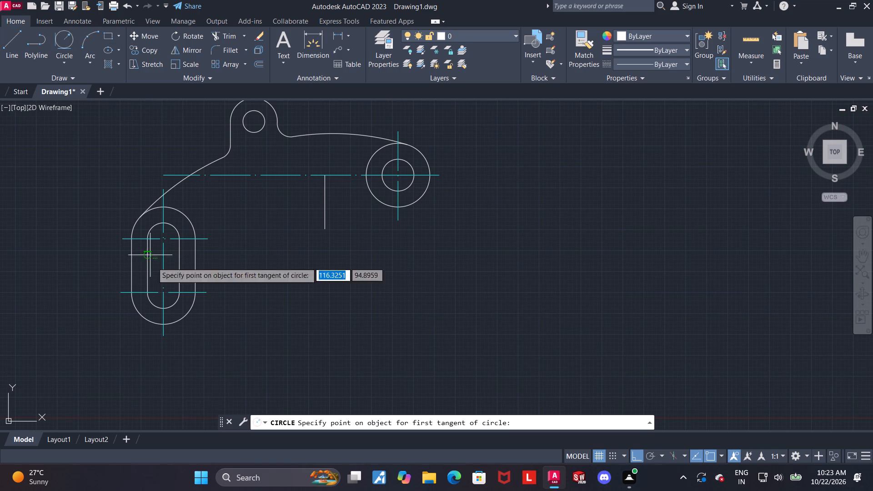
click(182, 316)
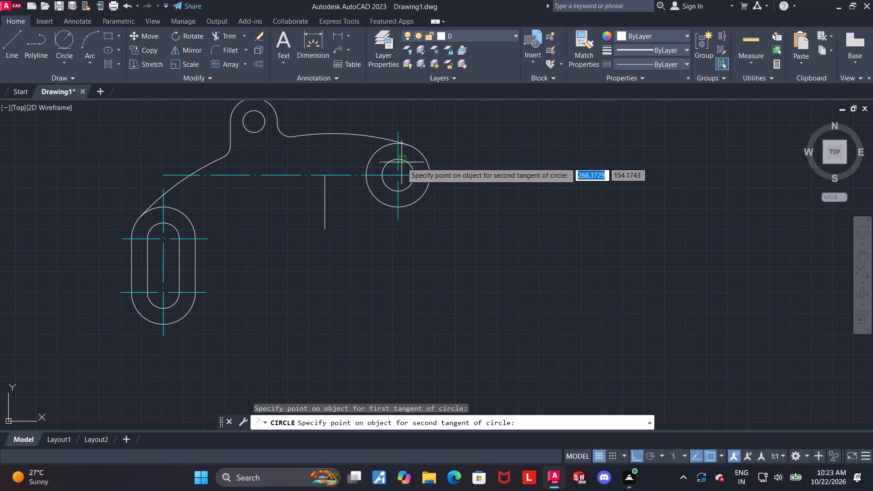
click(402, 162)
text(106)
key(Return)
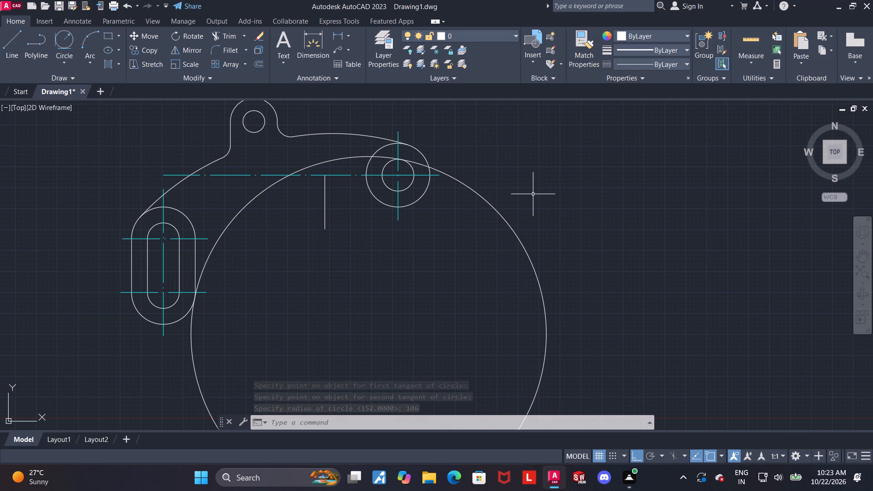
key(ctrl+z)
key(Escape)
Draw a radius 106 circle tangent to the slot's lower outer arc and the underside of the right boss's inner circle.
click(67, 43)
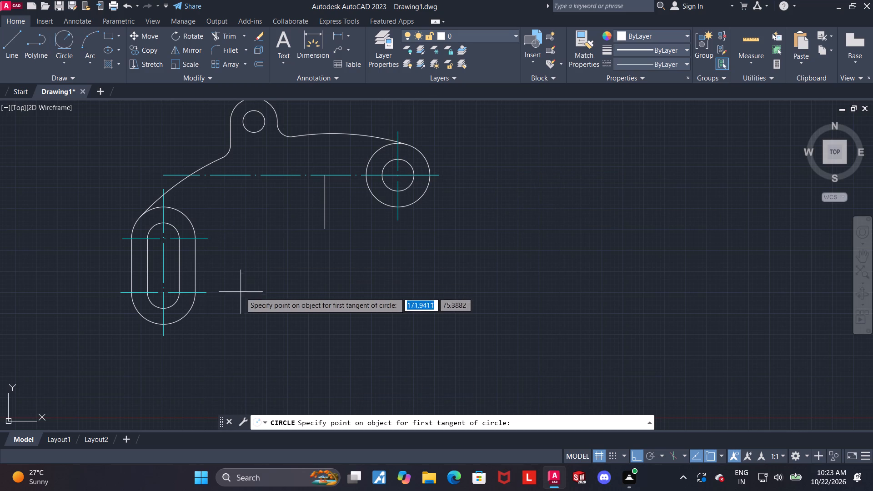
click(189, 309)
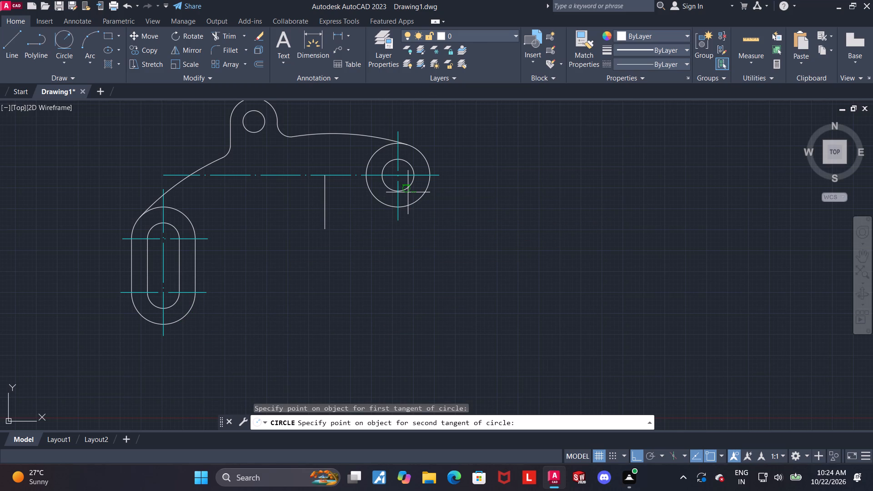
click(408, 192)
key(1)
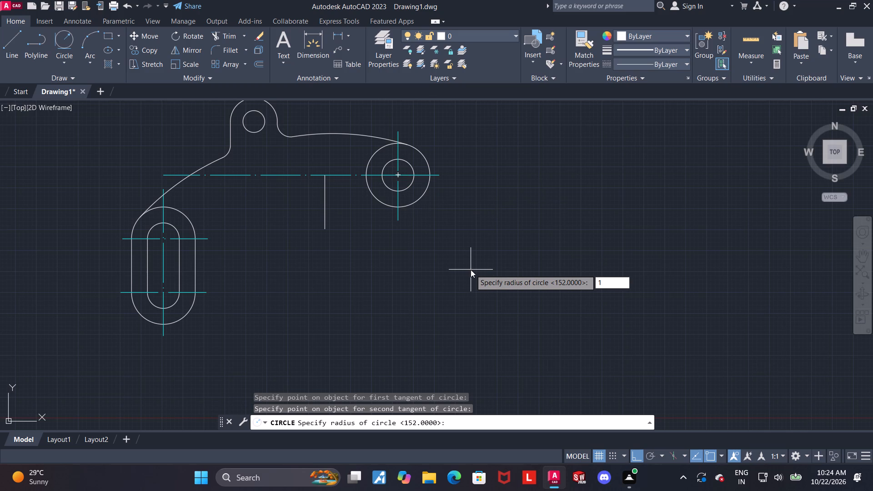
text(06)
key(Return)
key(Escape)
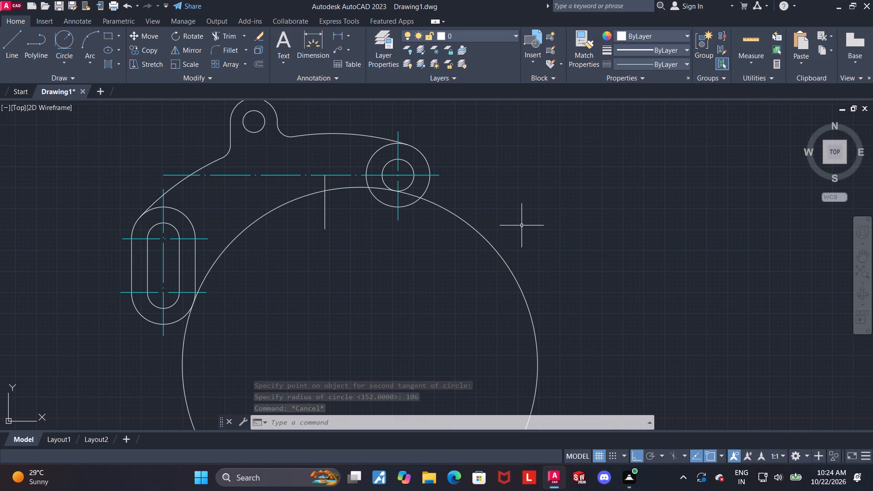
Trim away the lower part of the radius 106 circle, keeping the arc between the slot and the right boss.
middle_drag(522, 225, 519, 192)
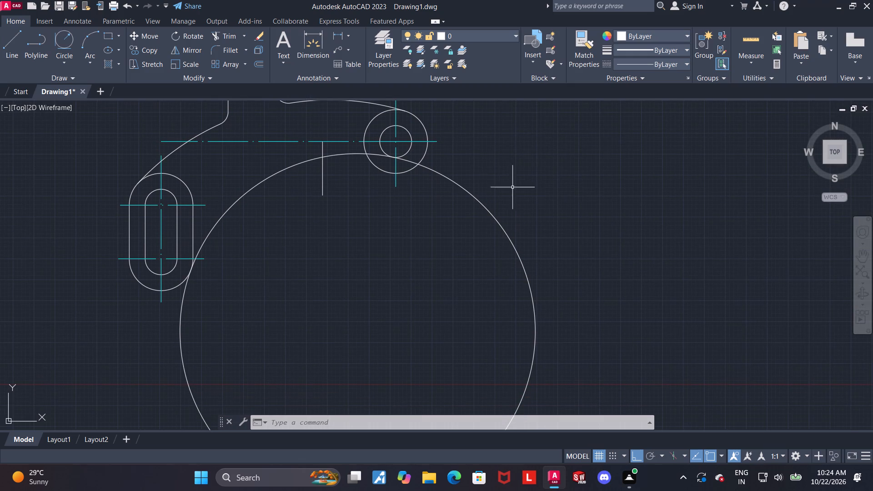
click(218, 37)
drag(511, 305, 577, 275)
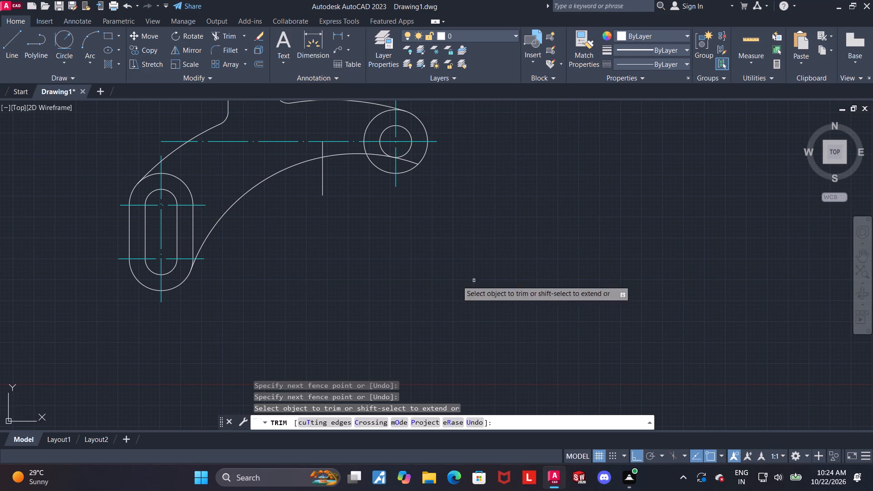
scroll(357, 145, up, 3)
key(Escape)
key(Escape)
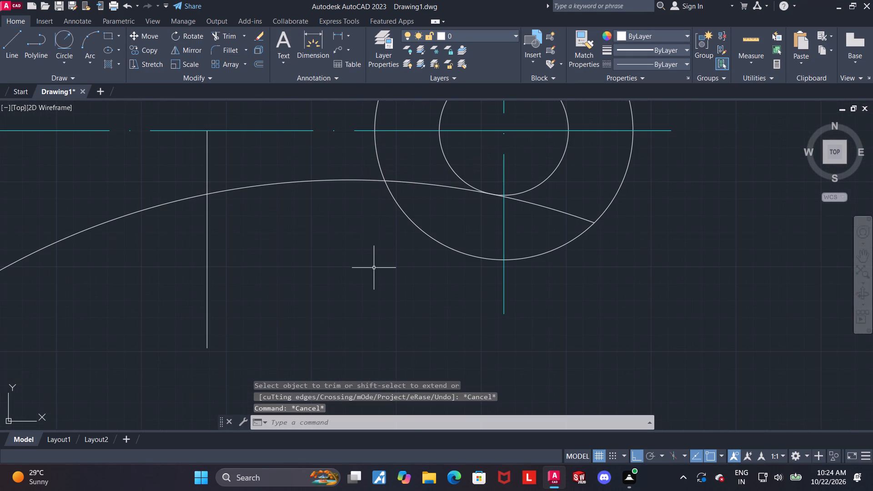
Fillet the radius 106 arc and the right boss's outer circle with radius 25.
key(f)
key(Return)
key(r)
key(Return)
text(25)
key(Return)
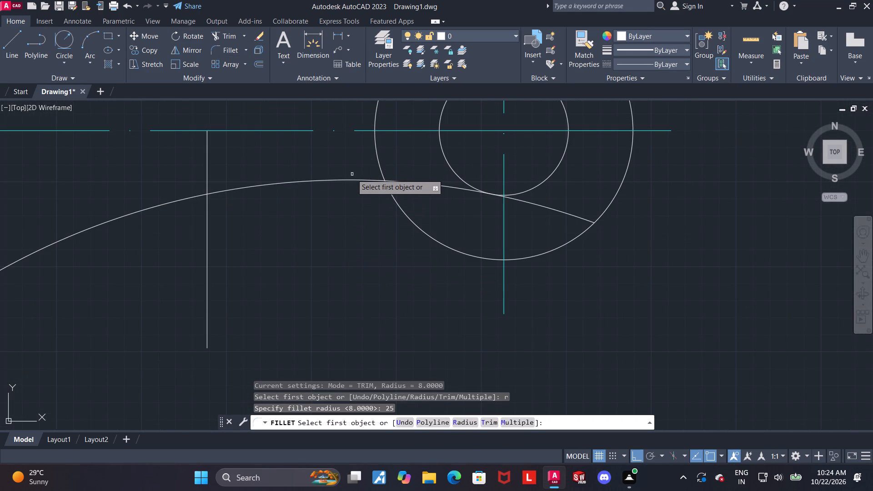
click(352, 180)
click(394, 196)
scroll(484, 270, down, 3)
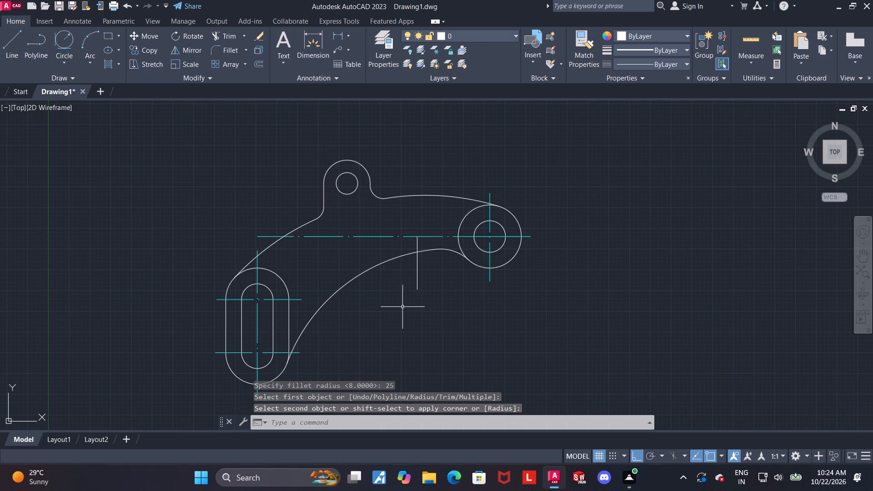
Erase the white vertical construction line below the horizontal centre line.
middle_drag(422, 308, 421, 274)
scroll(437, 280, up, 1)
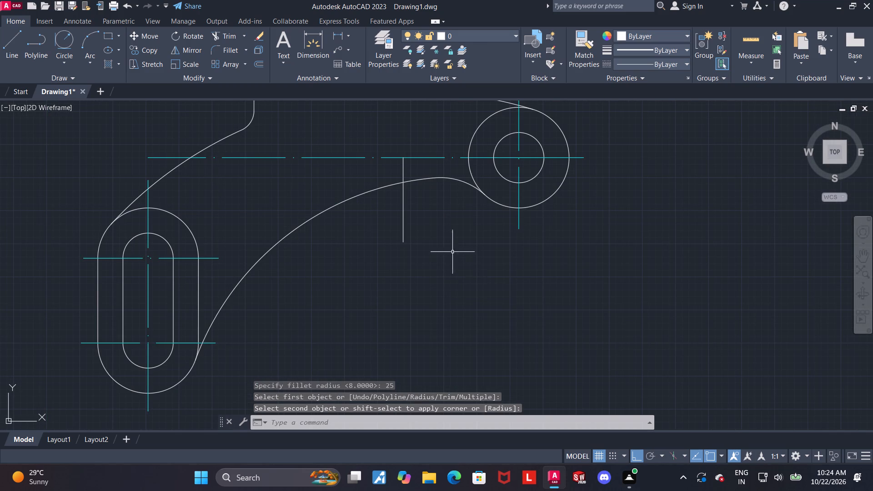
click(403, 206)
key(Delete)
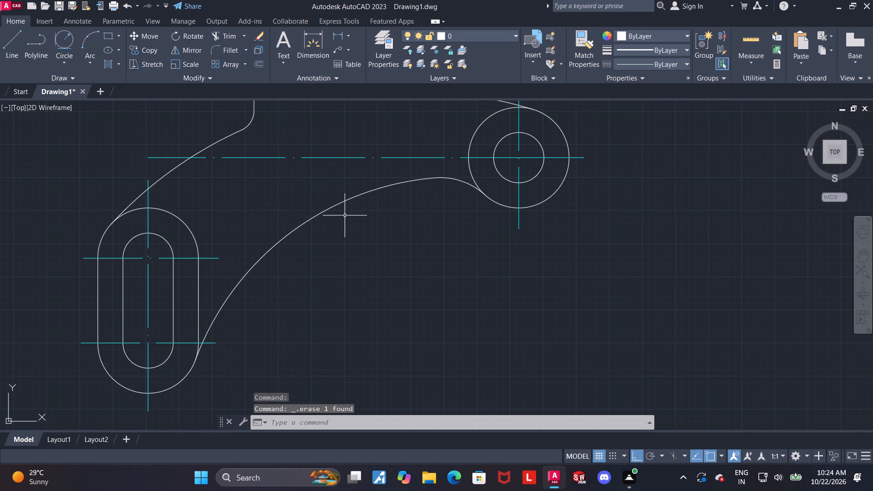
Examine the radius 25 fillet's junction with the right boss and the overall outline of the part.
middle_drag(392, 219, 392, 229)
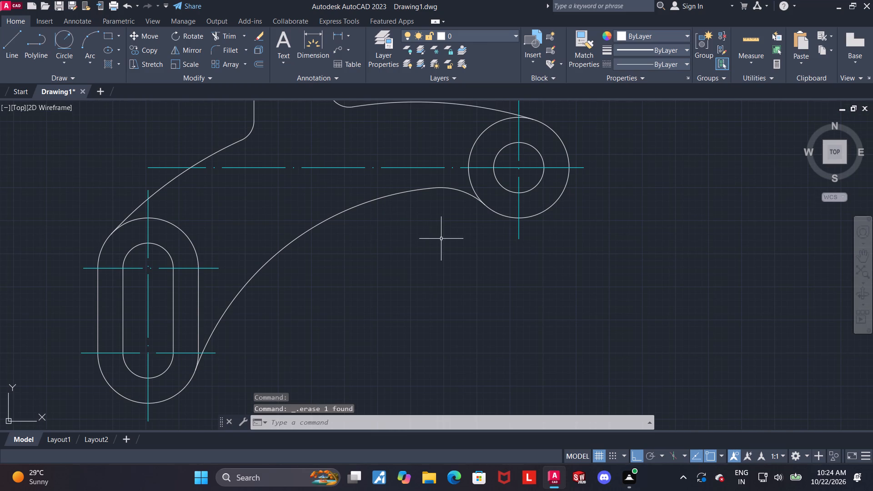
scroll(447, 216, up, 1)
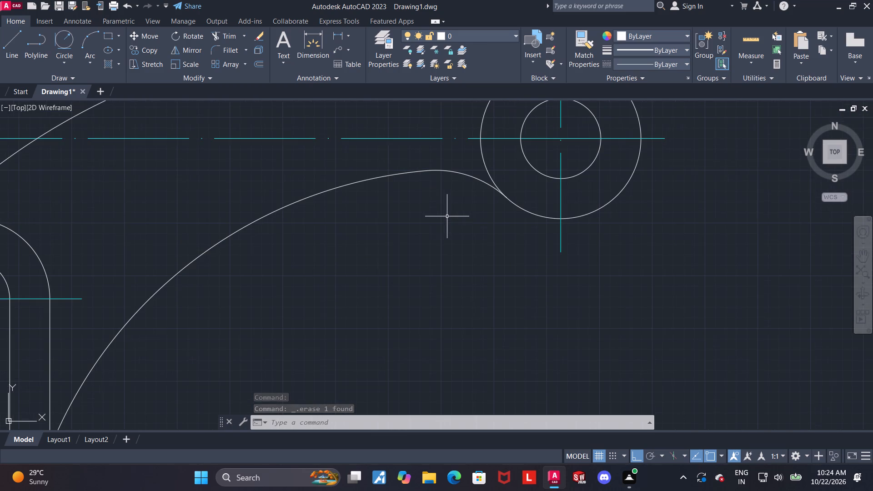
scroll(448, 224, down, 1)
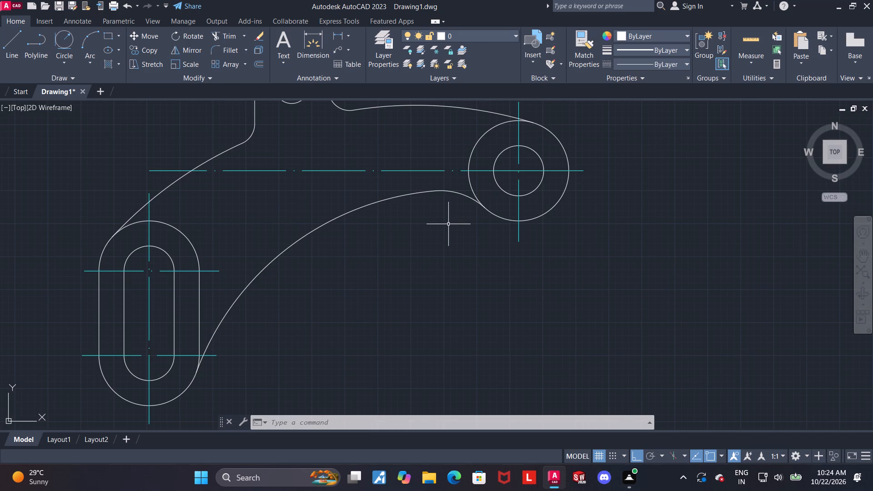
scroll(448, 224, down, 2)
middle_drag(446, 249, 444, 269)
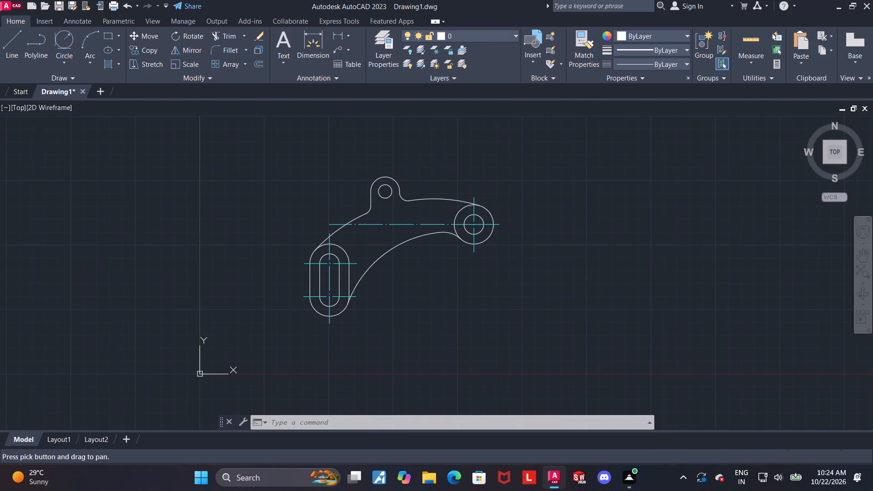
scroll(444, 269, up, 1)
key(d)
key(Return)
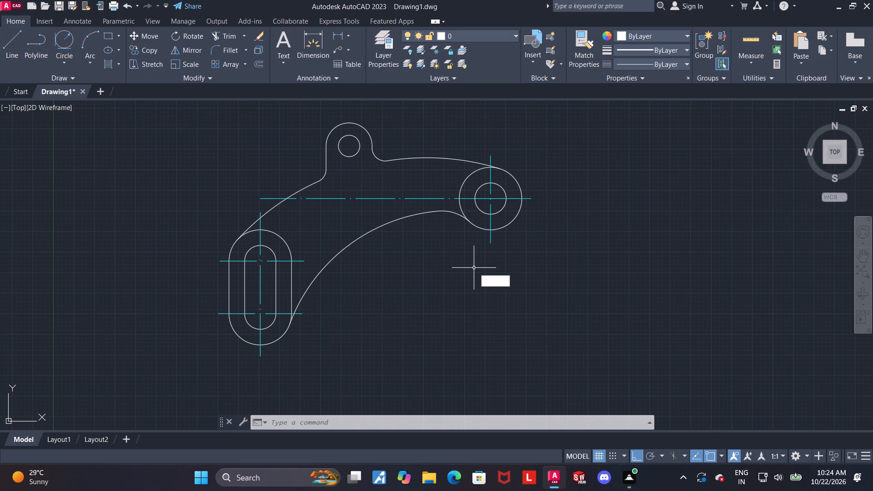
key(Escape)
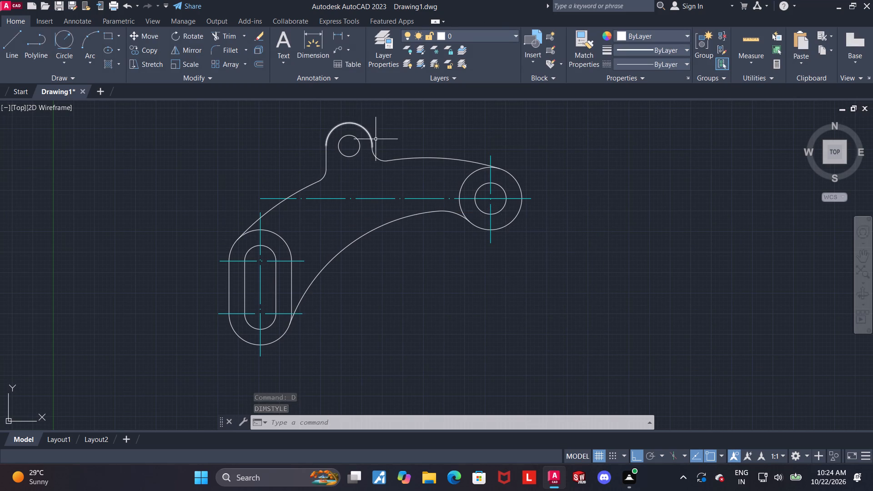
Draw a horizontal line through the upper boss's centre, extending slightly past its outer outline on both sides.
middle_drag(377, 143, 380, 298)
scroll(387, 378, up, 1)
scroll(351, 254, up, 1)
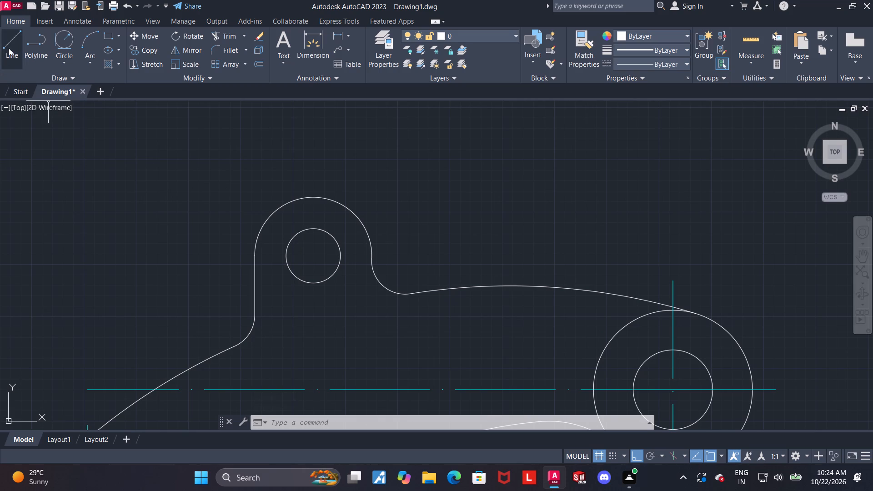
click(9, 48)
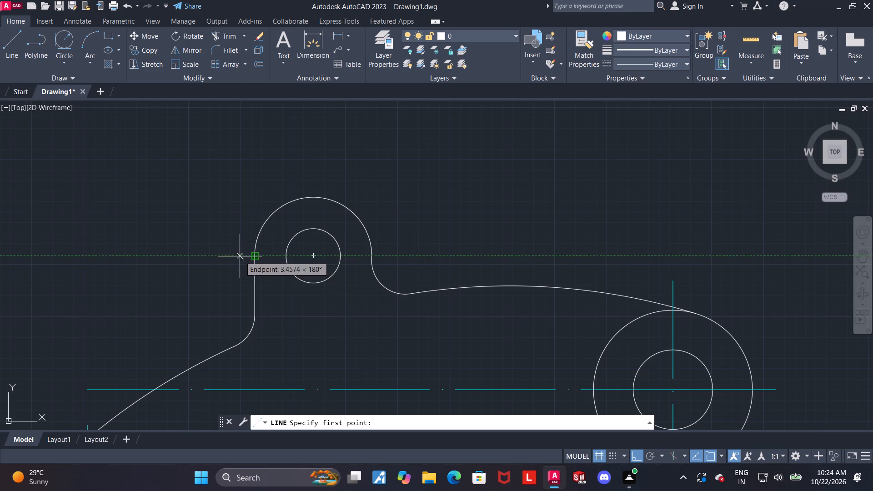
click(236, 256)
click(389, 239)
key(Escape)
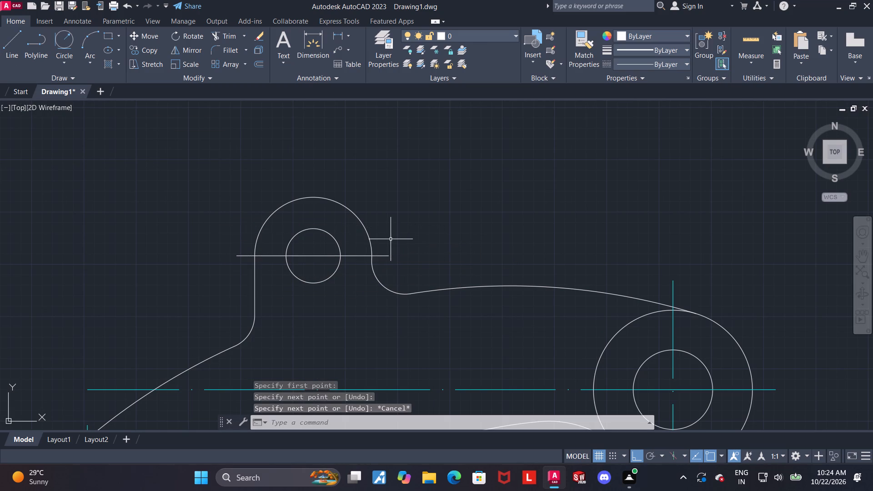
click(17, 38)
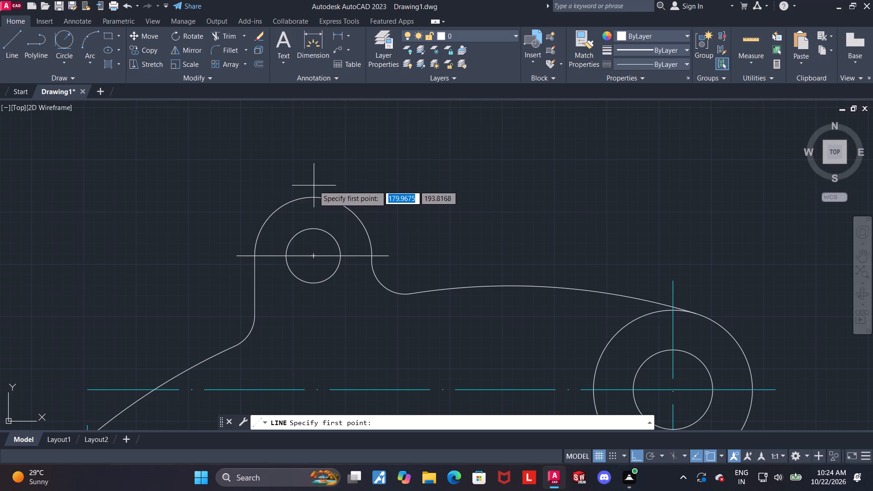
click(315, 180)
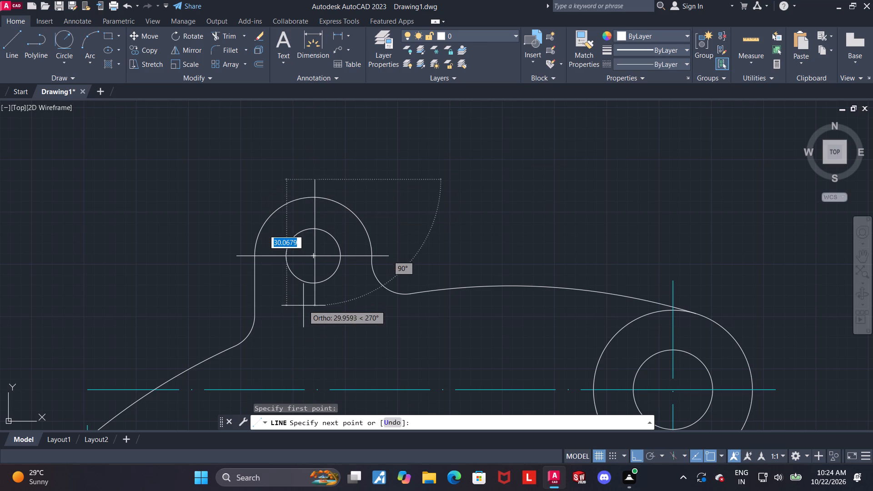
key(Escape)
Draw a vertical line about 27 long through the upper boss's centre, starting just above its outer arc.
click(5, 40)
scroll(347, 215, up, 1)
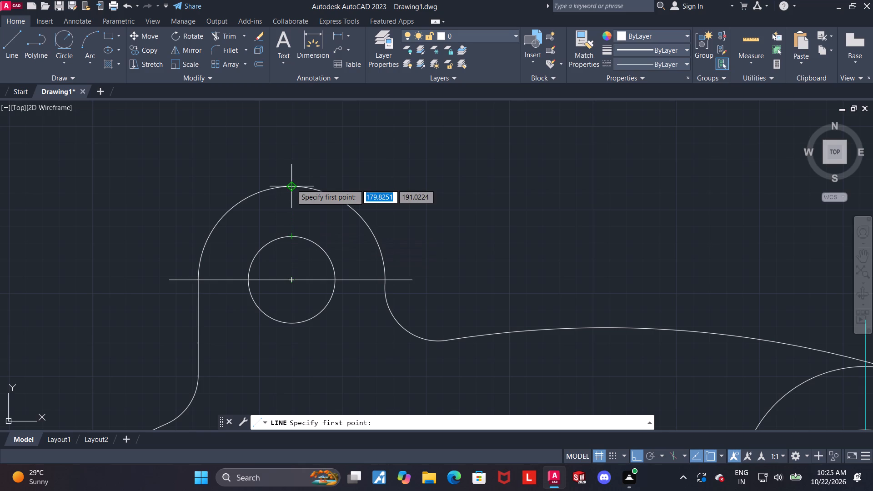
click(291, 164)
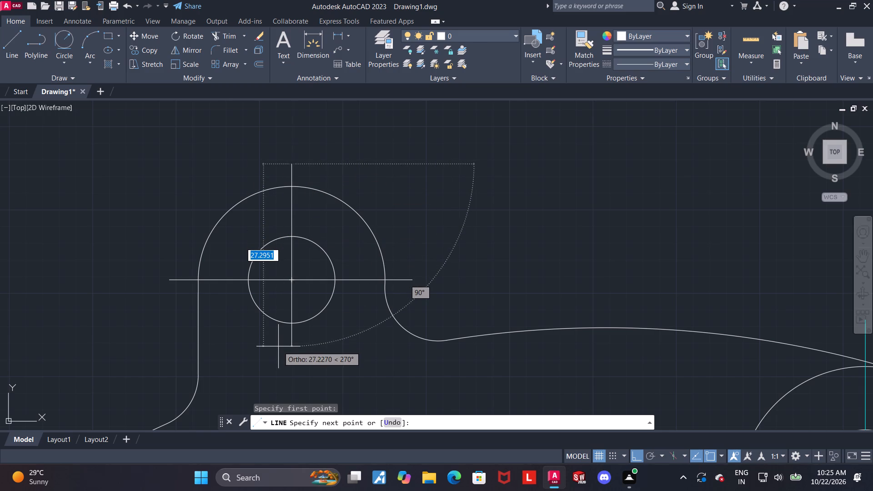
click(278, 346)
key(Escape)
Give the upper boss's two centre lines the ACAD_ISO05W100 linetype and the colour cyan.
click(306, 300)
click(286, 268)
click(655, 69)
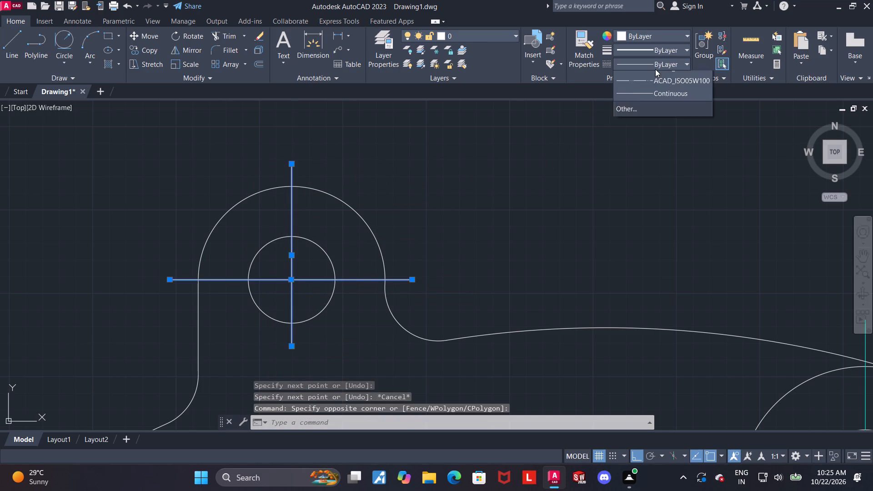
click(654, 105)
click(653, 28)
click(653, 36)
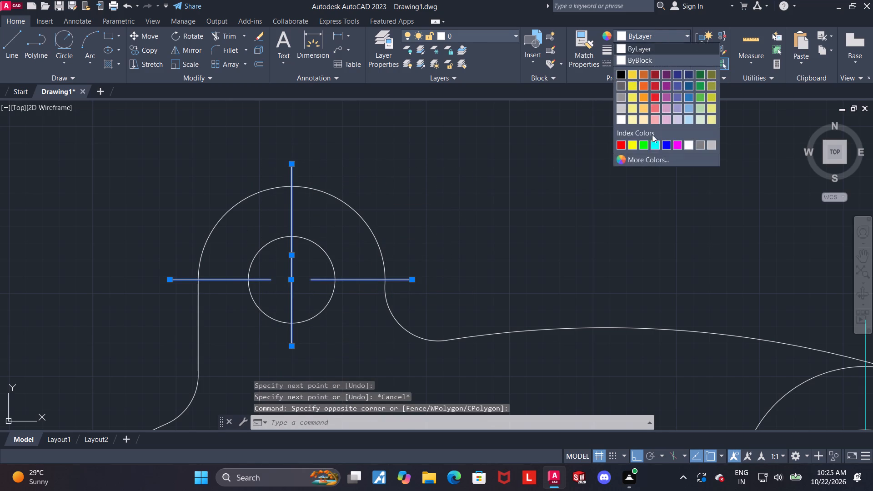
click(657, 143)
key(Escape)
Modify the Standard dimension style to give linear dimensions a precision of 0.
scroll(633, 165, down, 4)
middle_drag(611, 190, 558, 173)
scroll(567, 216, up, 1)
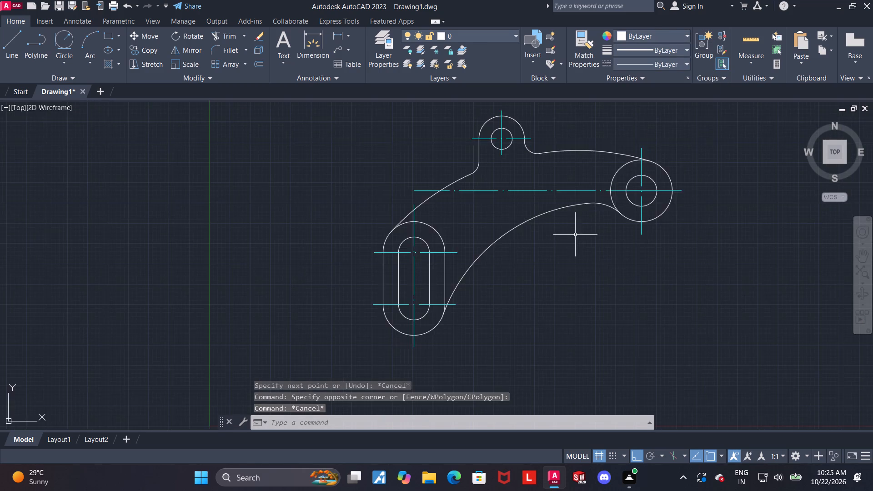
middle_drag(570, 242, 531, 280)
key(d)
key(Return)
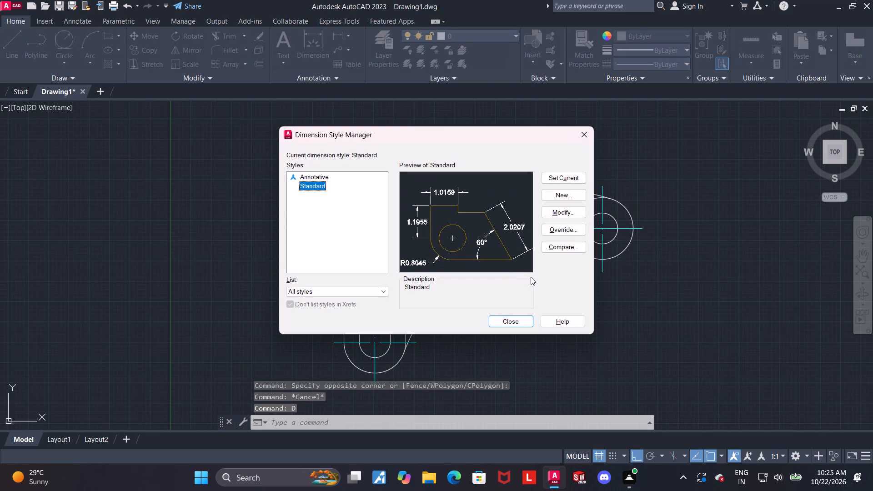
click(559, 212)
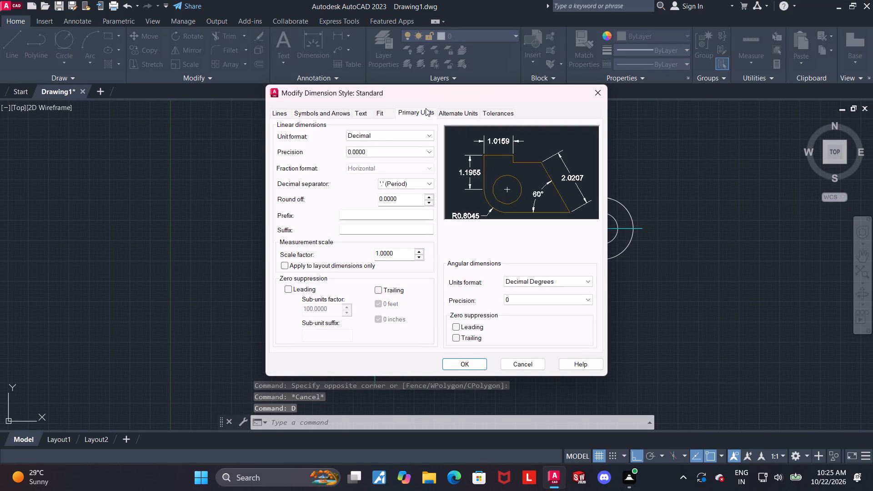
click(384, 153)
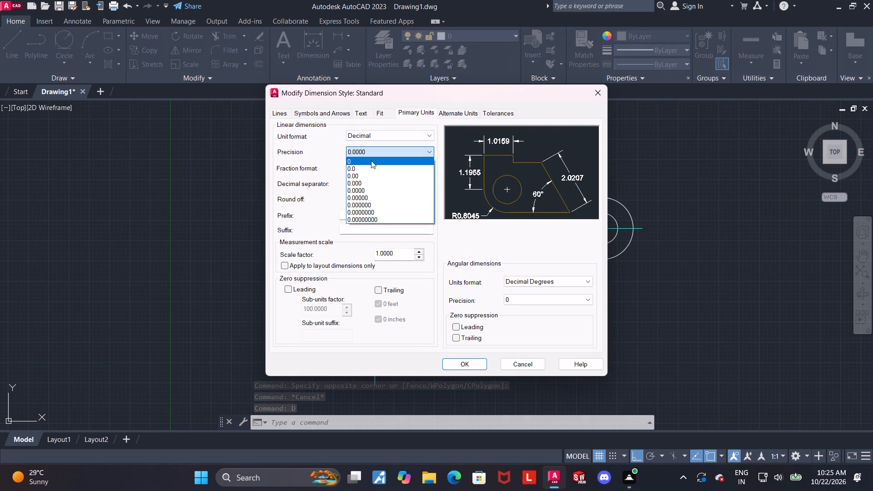
click(371, 160)
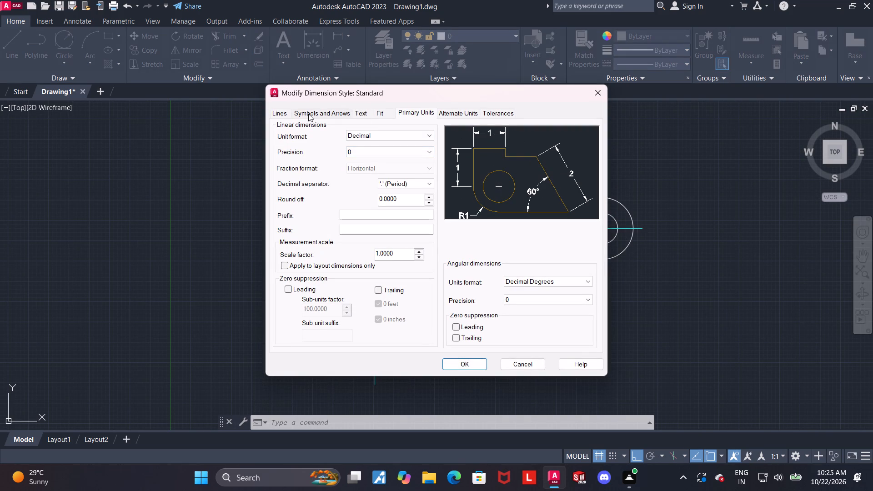
Set the Standard dimension style's text height to 3 and arrow size to 2, and save the style.
click(363, 112)
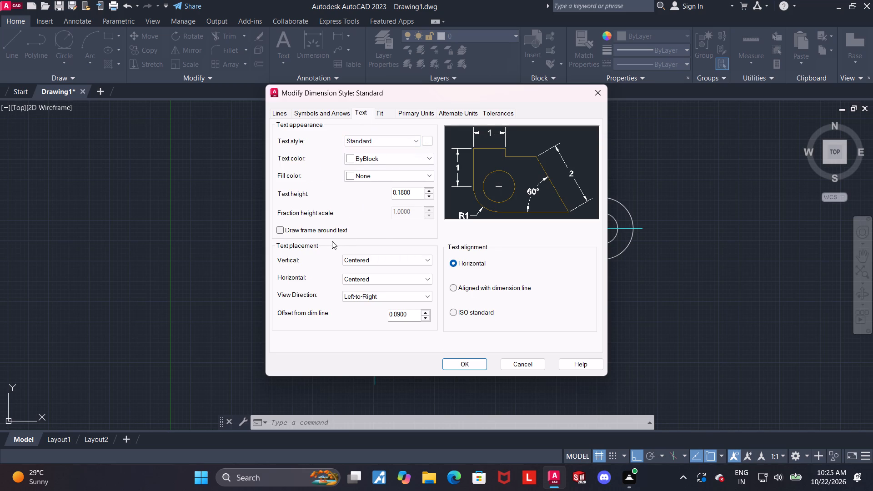
drag(419, 191, 318, 186)
key(3)
key(Return)
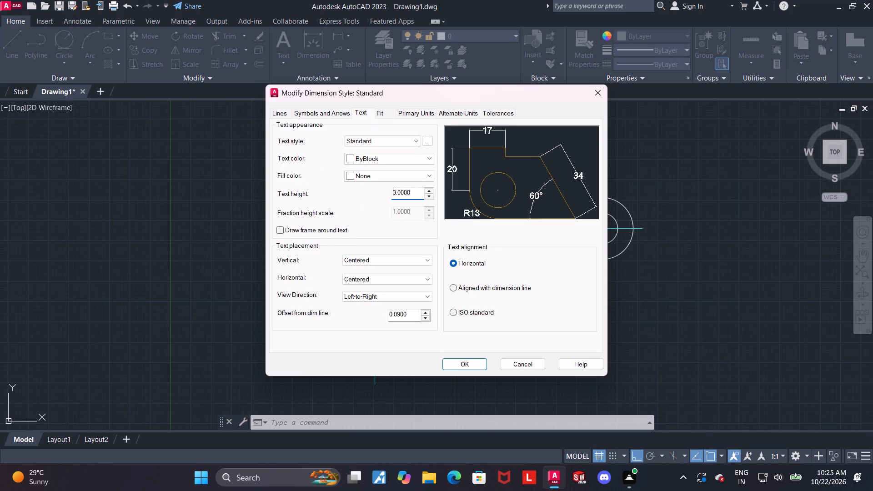
click(335, 114)
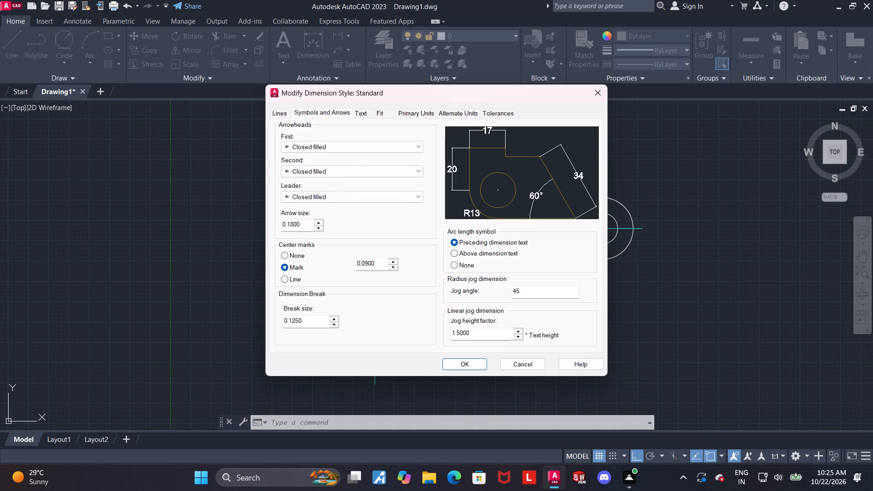
drag(305, 223, 241, 221)
key(2)
key(Return)
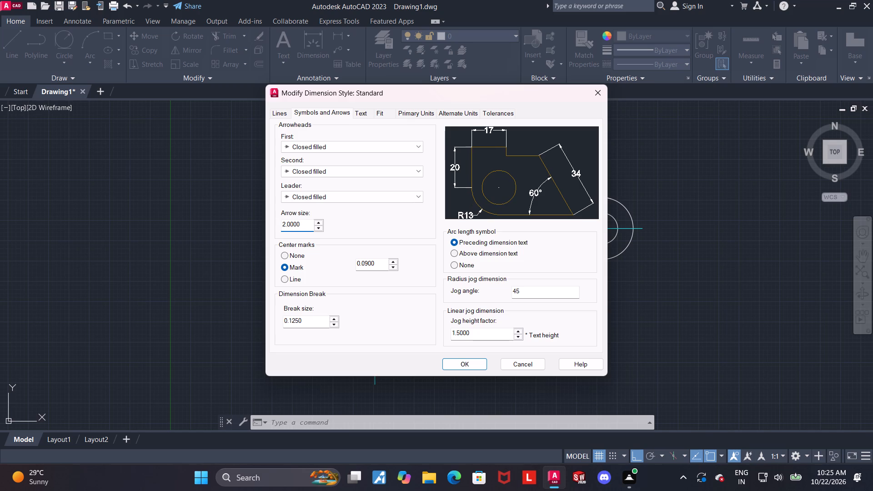
click(481, 367)
click(497, 323)
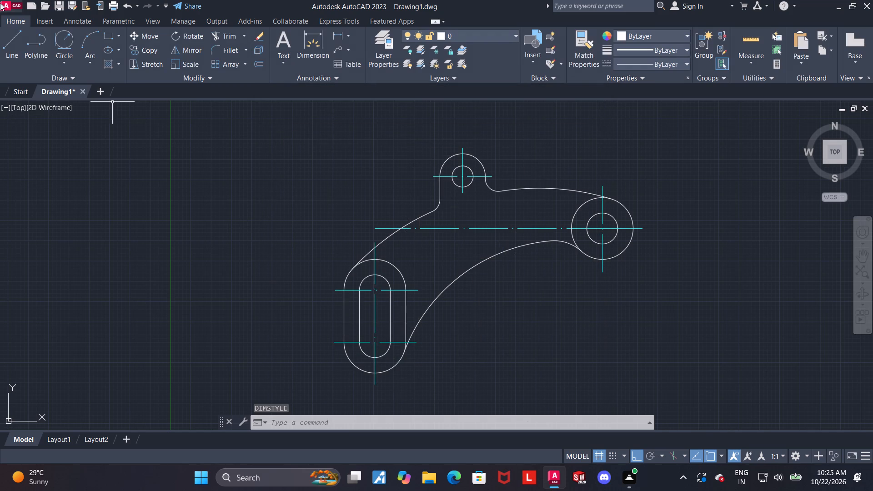
Add a radius dimension to the large concave lower arc, with its text outside the part below the arc.
click(309, 42)
scroll(524, 246, up, 1)
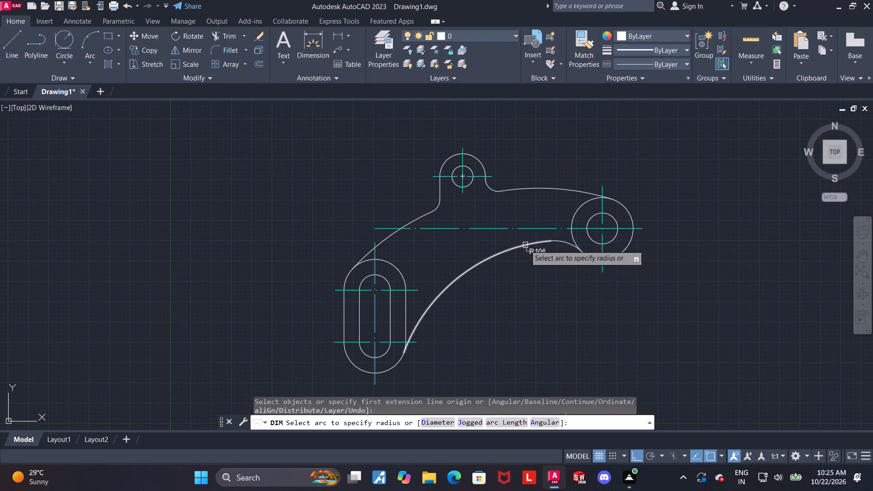
click(394, 313)
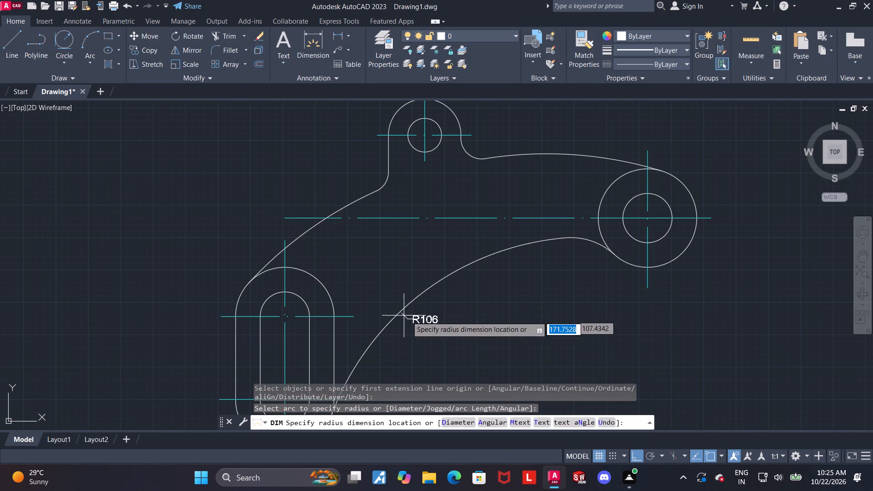
click(419, 327)
key(Escape)
Dimension the inner slot's width between its vertical sides, placing the dimension below the slot.
scroll(516, 333, down, 2)
middle_drag(509, 311, 492, 252)
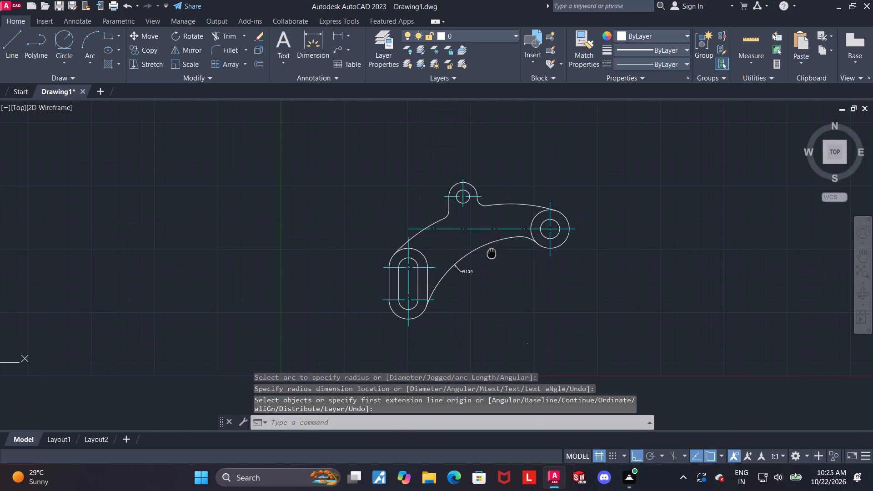
scroll(460, 318, up, 2)
middle_drag(463, 291, 496, 247)
scroll(441, 269, up, 1)
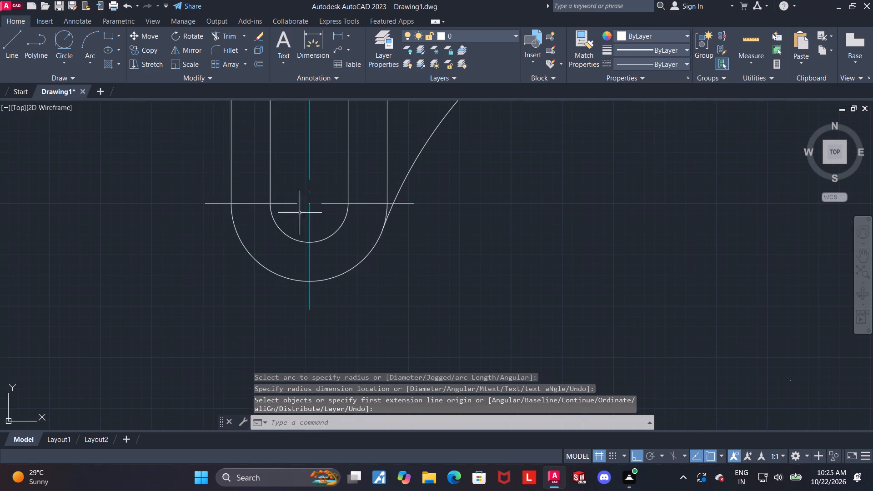
click(307, 40)
click(269, 202)
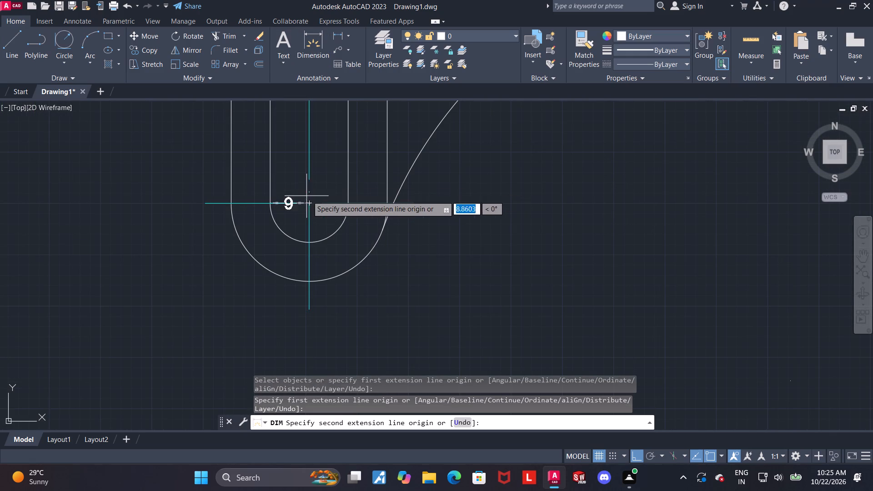
click(349, 202)
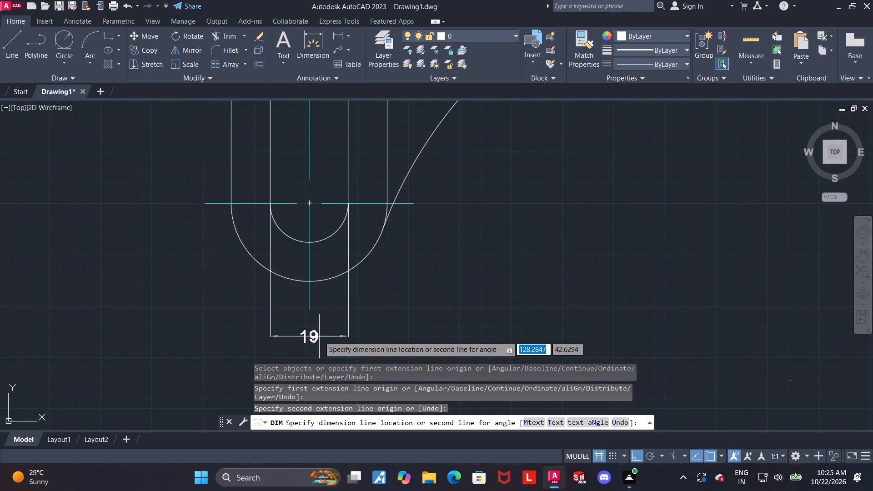
click(319, 336)
key(Escape)
Dimension the vertical distance between the slot's two horizontal centre lines, placing it to the left of the slot.
middle_drag(402, 293, 497, 336)
click(318, 40)
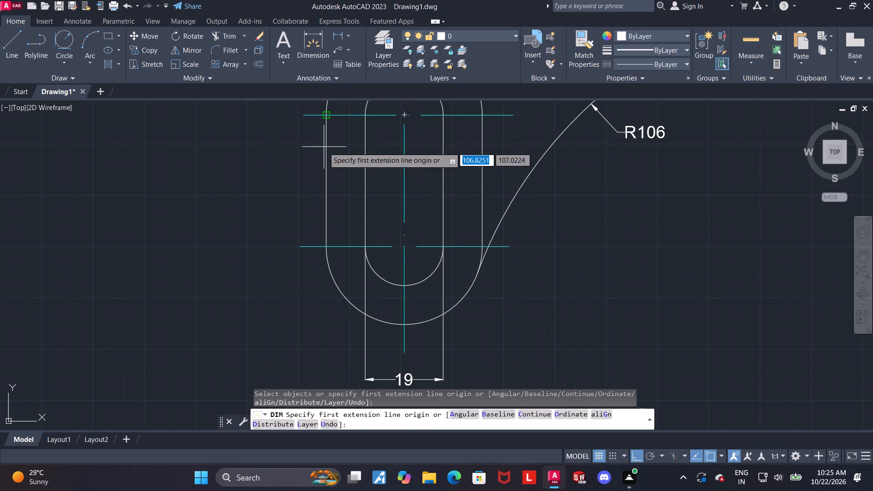
drag(299, 245, 299, 239)
click(305, 114)
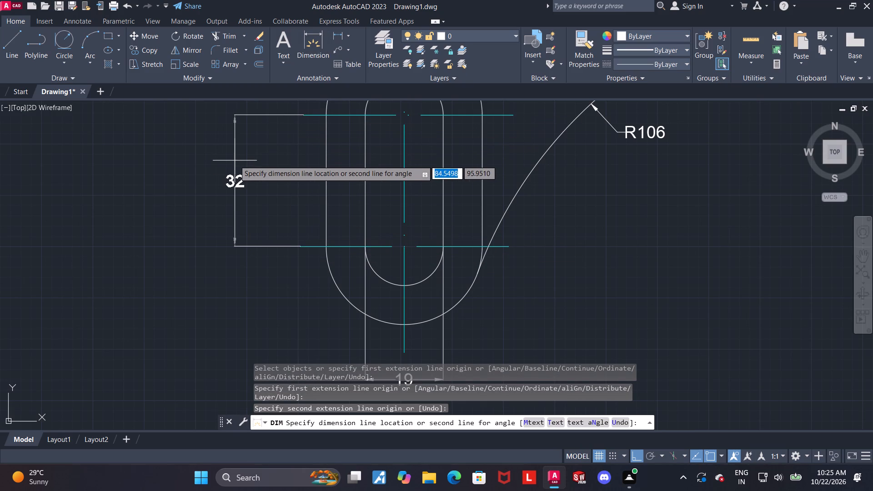
click(238, 160)
key(Escape)
Dimension the vertical distance from the right boss's long horizontal centre line to the slot's lower centre line, outside the existing slot dimension.
scroll(451, 225, down, 2)
middle_drag(525, 229, 519, 241)
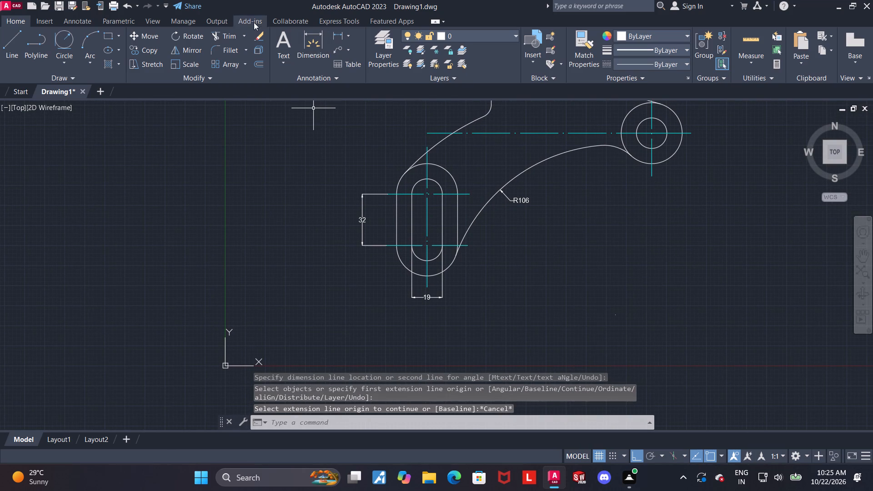
click(309, 44)
click(427, 134)
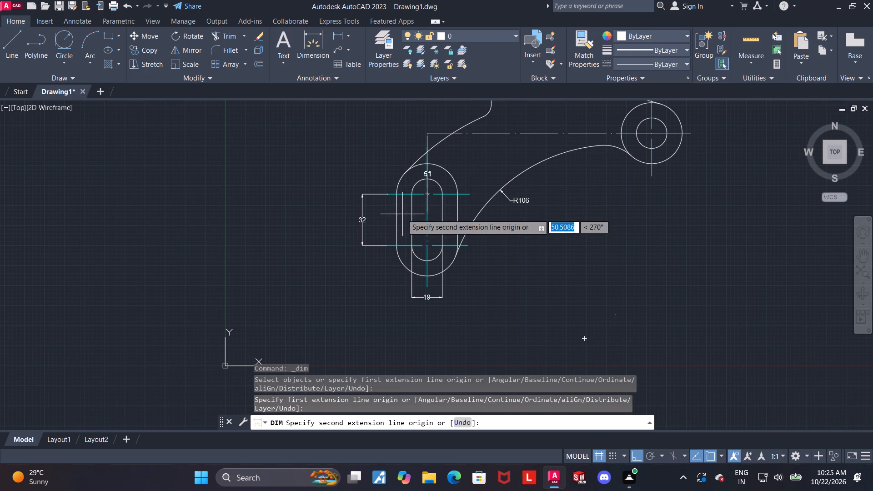
click(389, 244)
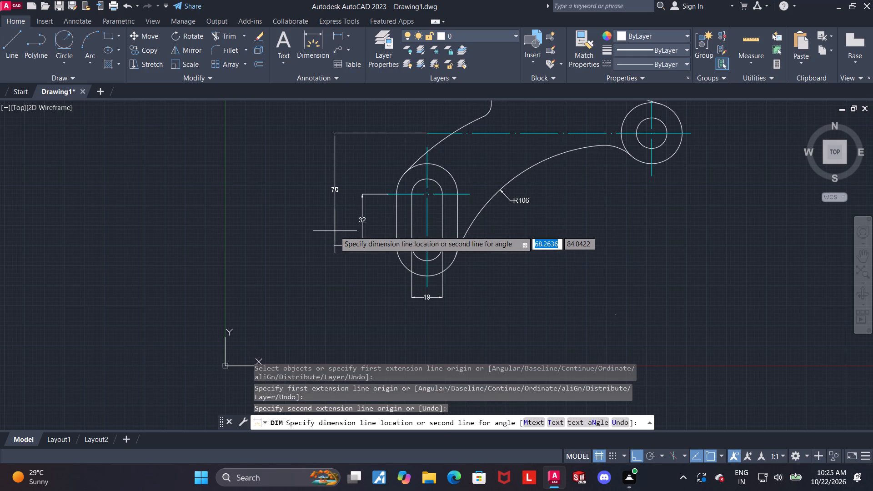
click(337, 231)
key(Escape)
Add a radius dimension to the slot's outer top arc, with its text above and left of the arc.
middle_drag(410, 192, 346, 227)
scroll(321, 169, up, 1)
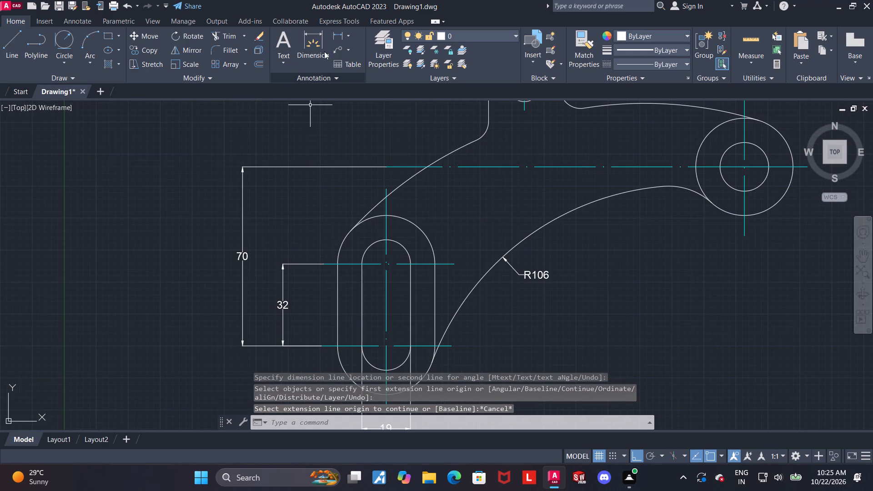
click(311, 37)
scroll(388, 193, up, 1)
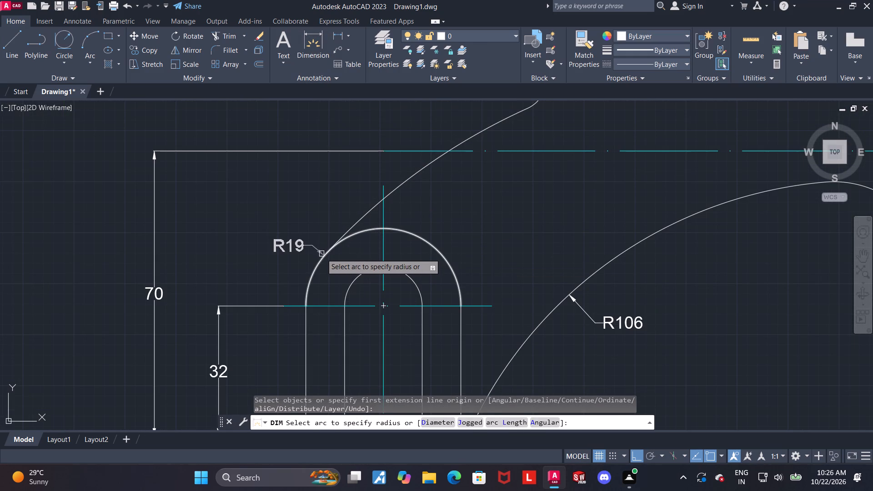
click(321, 254)
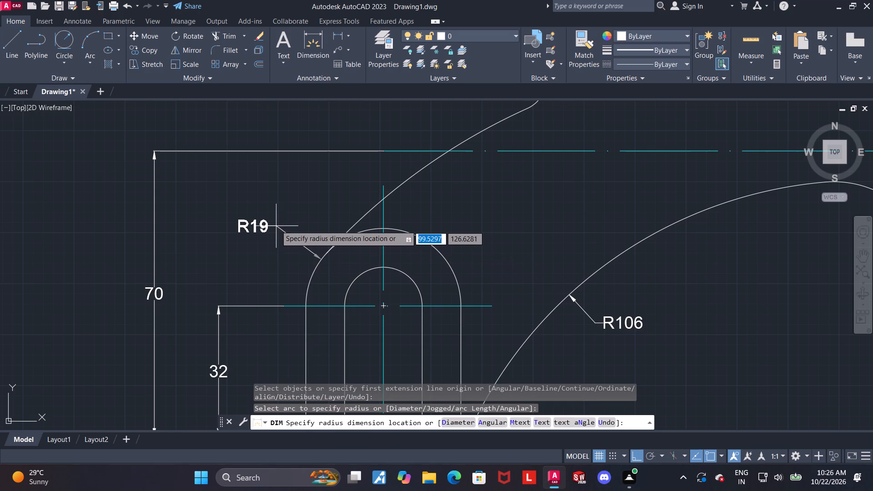
click(264, 225)
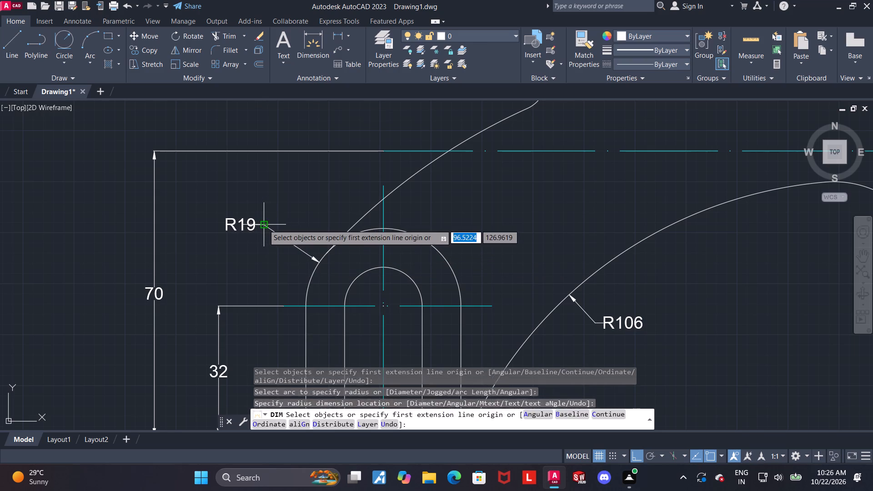
key(Escape)
Add a radius dimension to the long tangent arc between the slot and the upper boss, with its text inside the part.
scroll(264, 225, down, 1)
scroll(392, 289, down, 1)
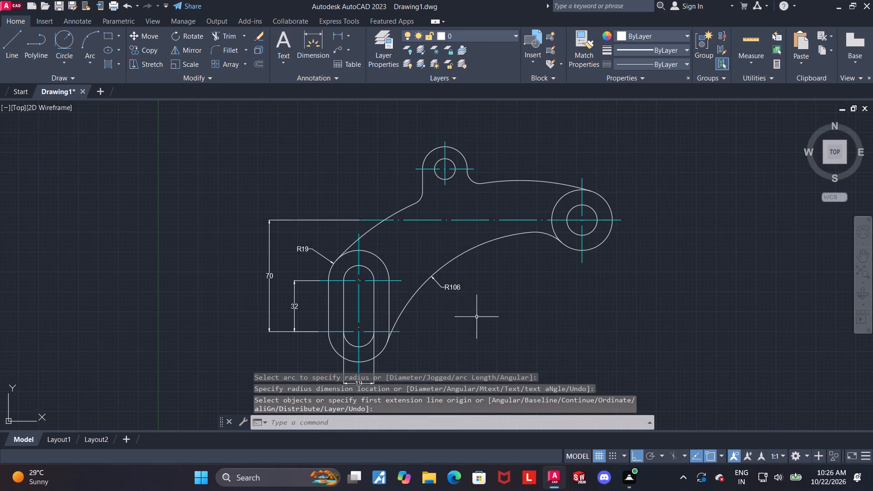
middle_drag(476, 318, 358, 322)
scroll(312, 251, up, 1)
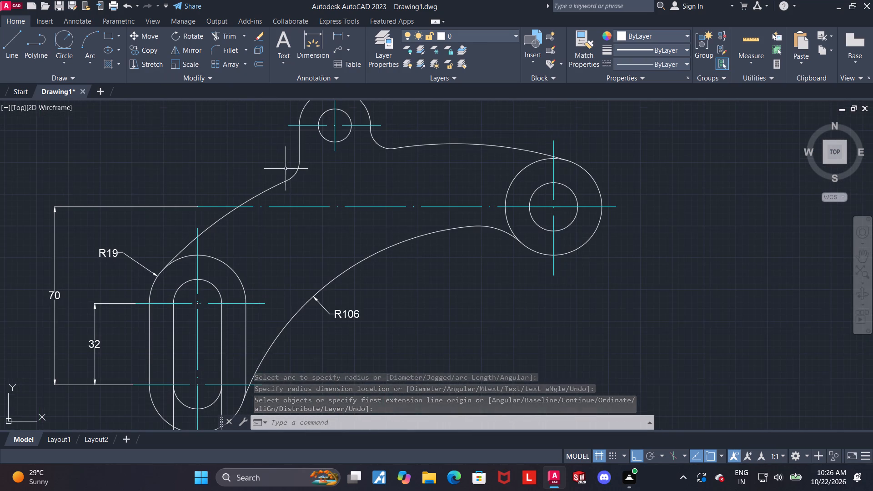
scroll(286, 169, up, 1)
click(319, 41)
scroll(255, 267, up, 1)
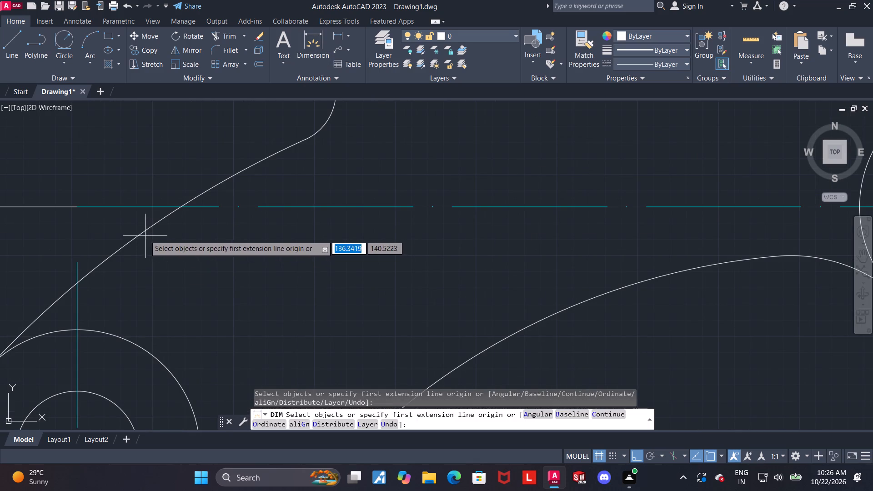
click(145, 235)
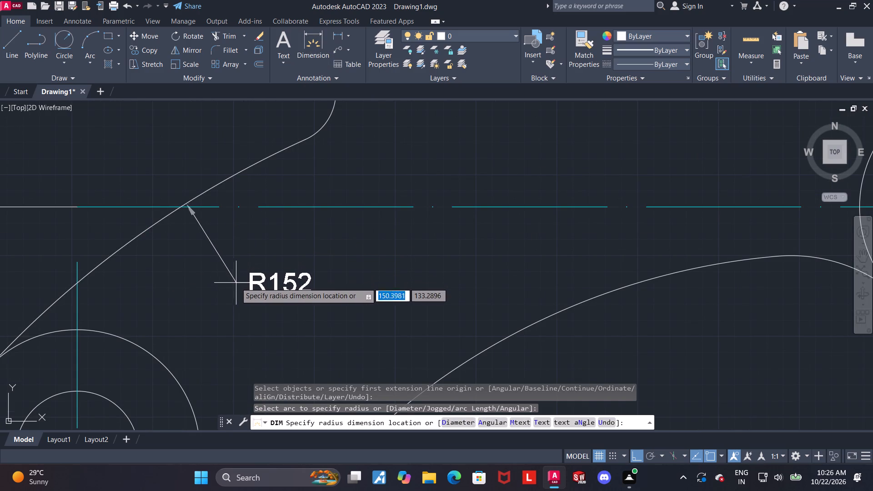
click(225, 295)
key(Escape)
Add a radius dimension to the fillet joining the upper boss's left side to the long tangent arc, with its text outside the part.
scroll(233, 296, down, 2)
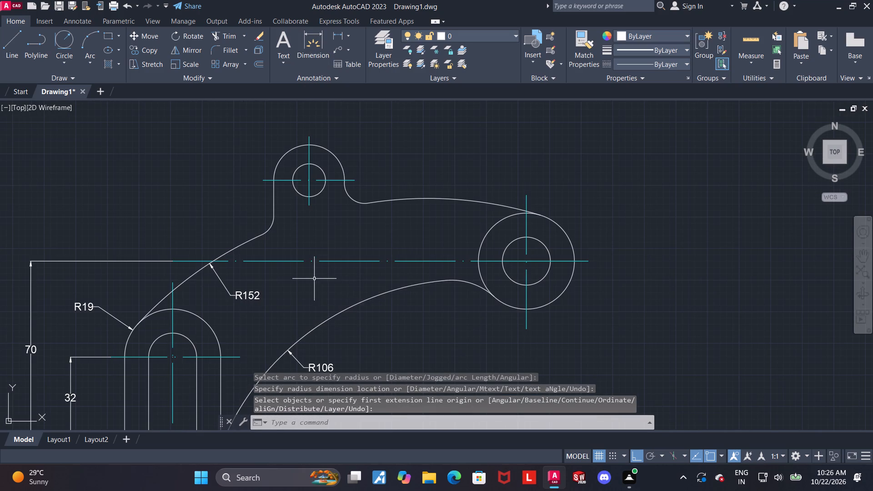
middle_drag(314, 279, 314, 322)
scroll(303, 249, up, 1)
click(316, 46)
scroll(241, 287, up, 1)
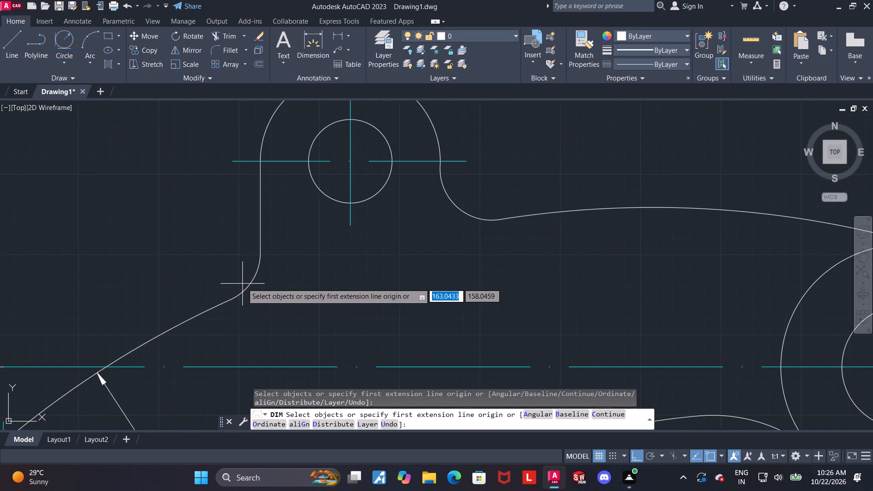
scroll(242, 283, up, 2)
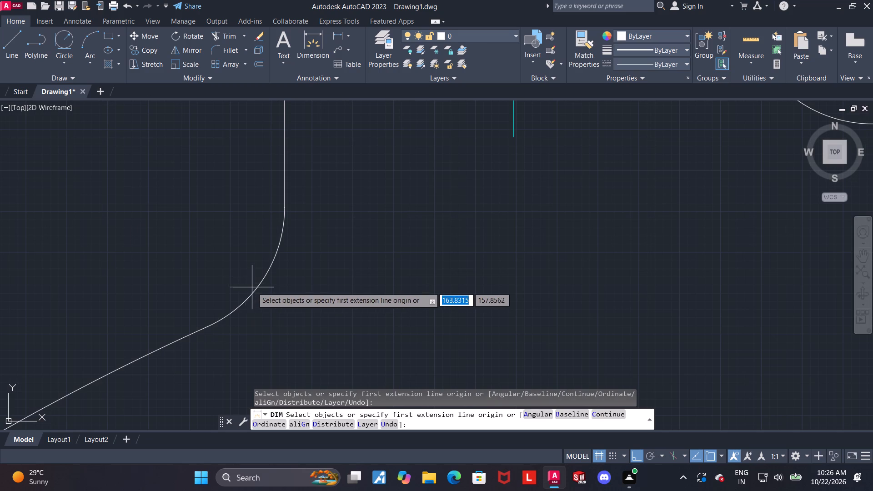
click(254, 288)
click(237, 261)
key(Escape)
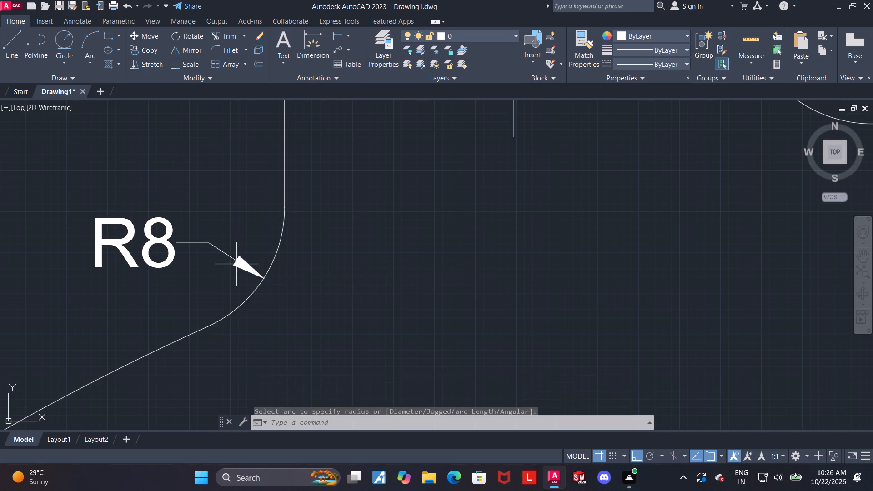
Add a radius dimension, not a diameter, to the upper boss's hole, with its text outside the part on the left side.
scroll(236, 264, down, 1)
middle_drag(302, 265, 327, 308)
scroll(346, 309, down, 1)
middle_drag(360, 276, 355, 329)
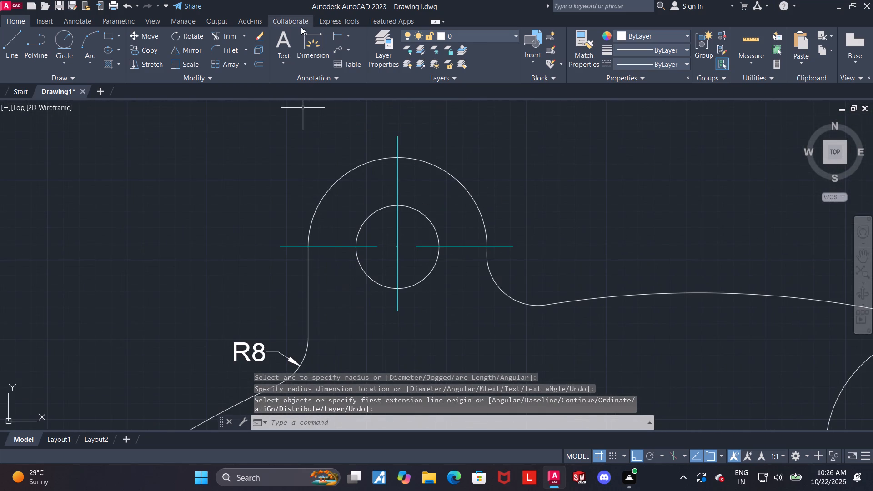
click(304, 30)
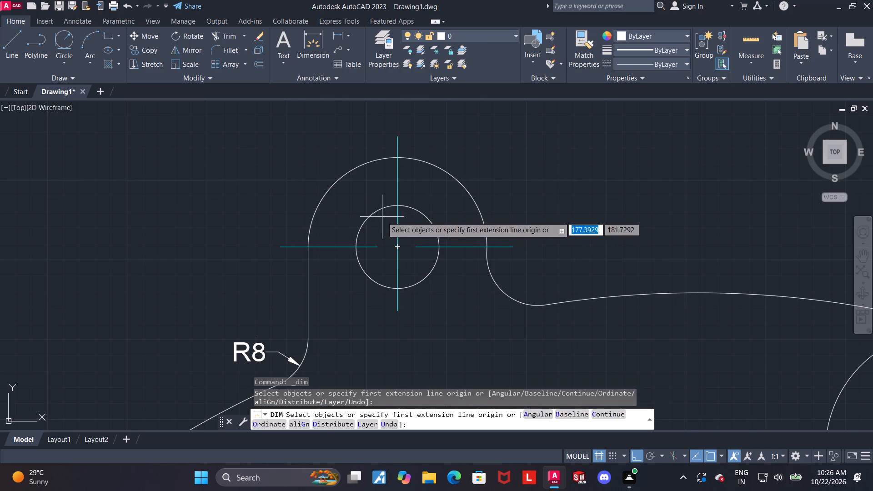
click(370, 215)
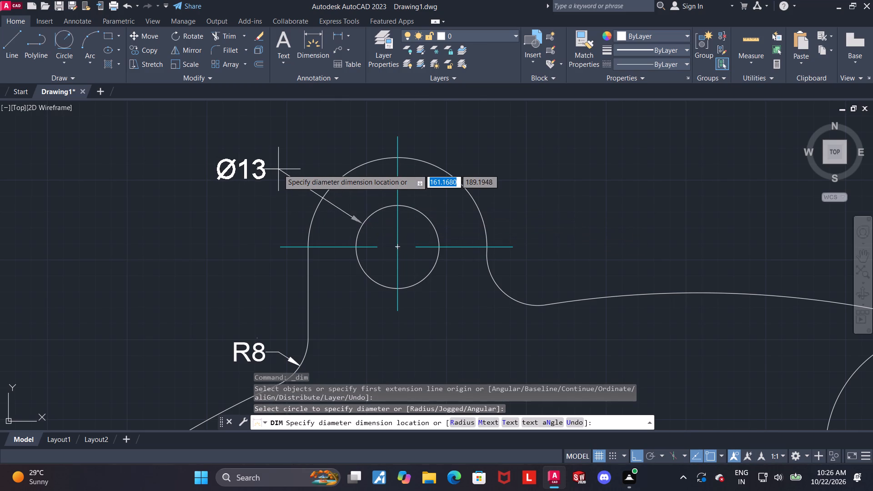
key(r)
key(Return)
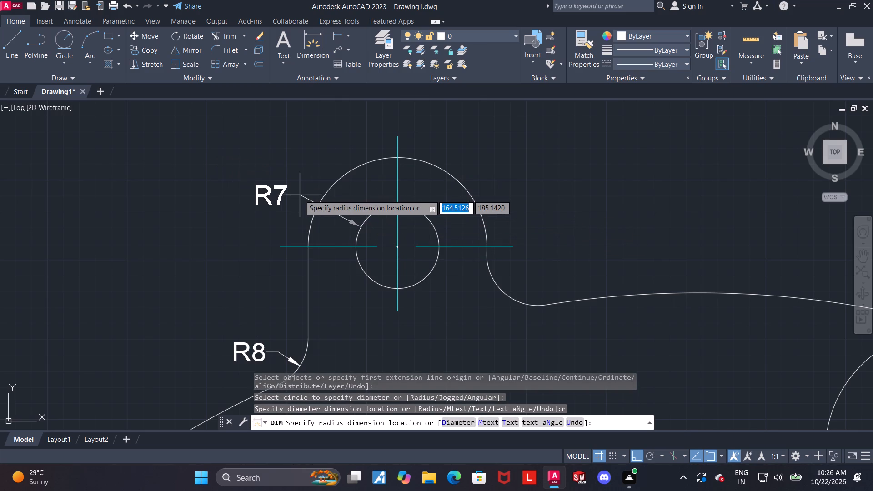
click(300, 195)
key(Escape)
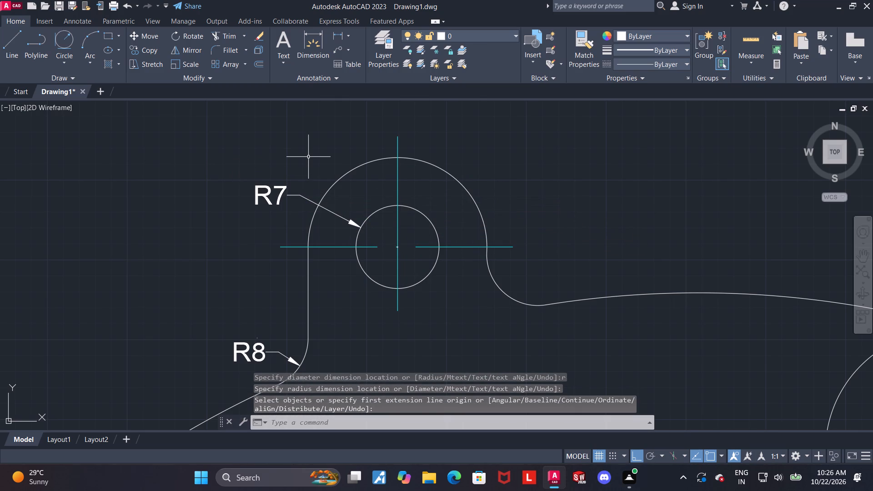
Set the linear precision of the Standard dimension style's primary units to one decimal place.
key(d)
key(Return)
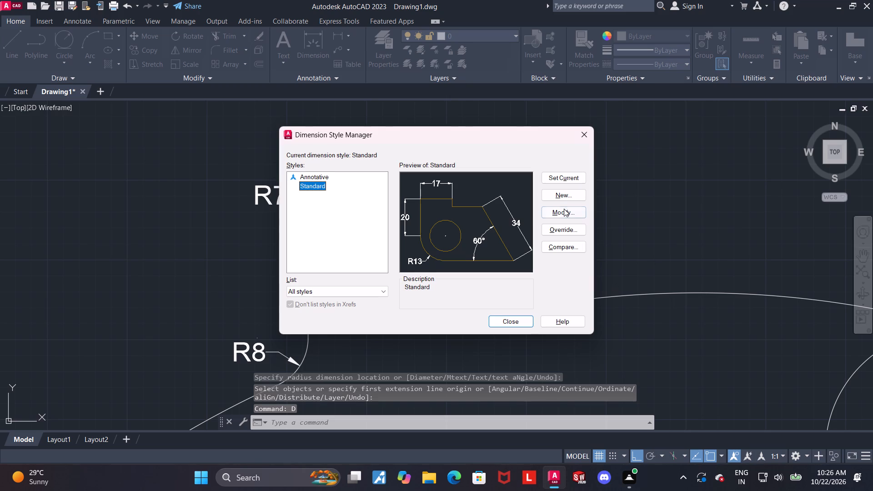
click(558, 207)
click(422, 115)
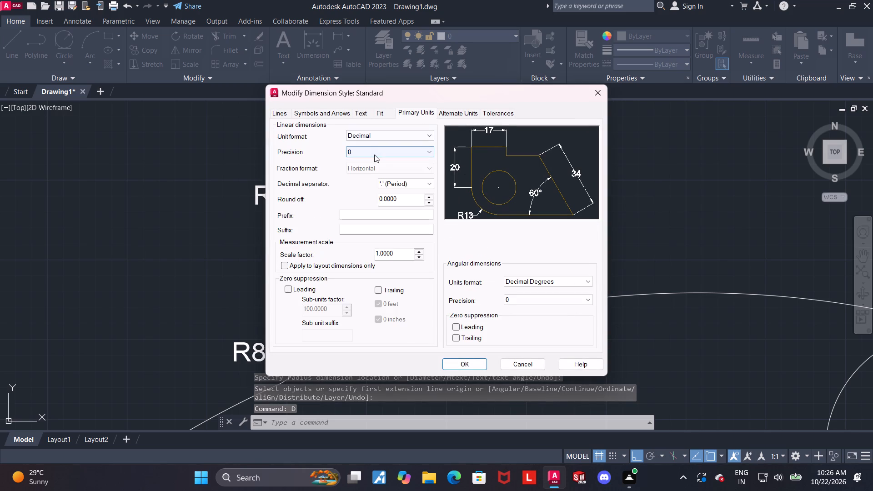
click(374, 155)
click(375, 167)
click(472, 363)
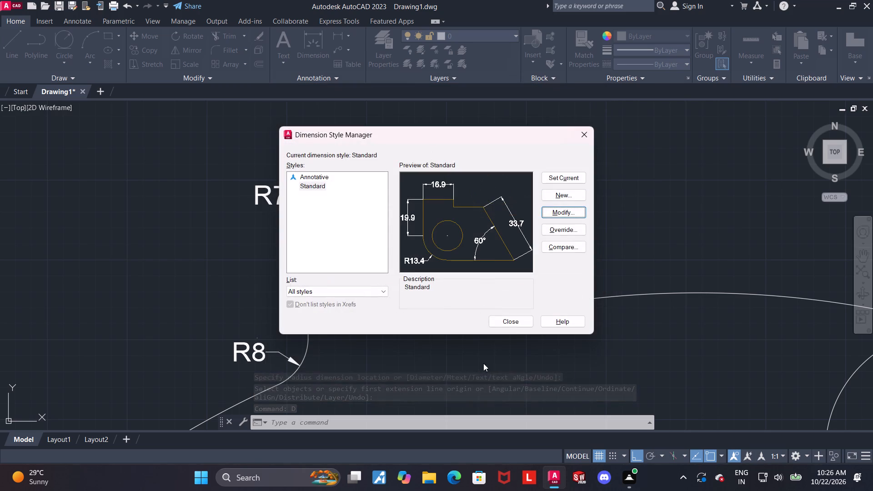
click(511, 321)
Add a radius dimension to the upper boss's outer arc, with its text above and right of the arc.
middle_drag(454, 321, 401, 355)
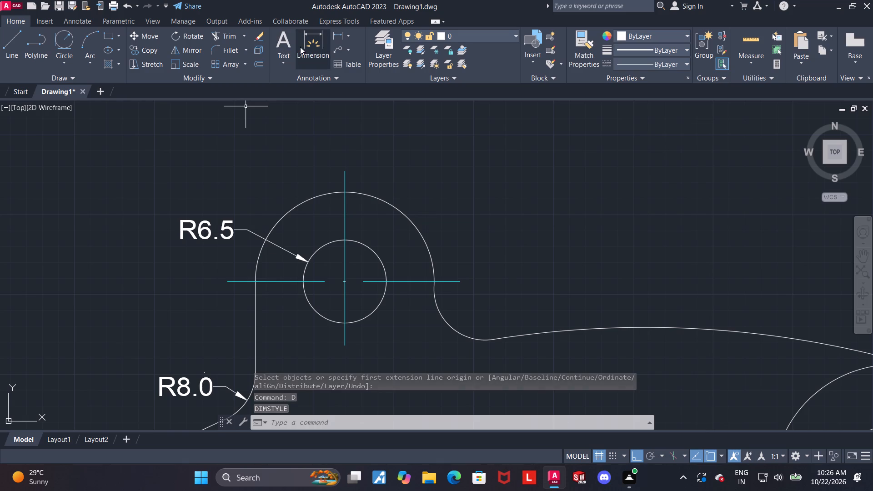
click(301, 46)
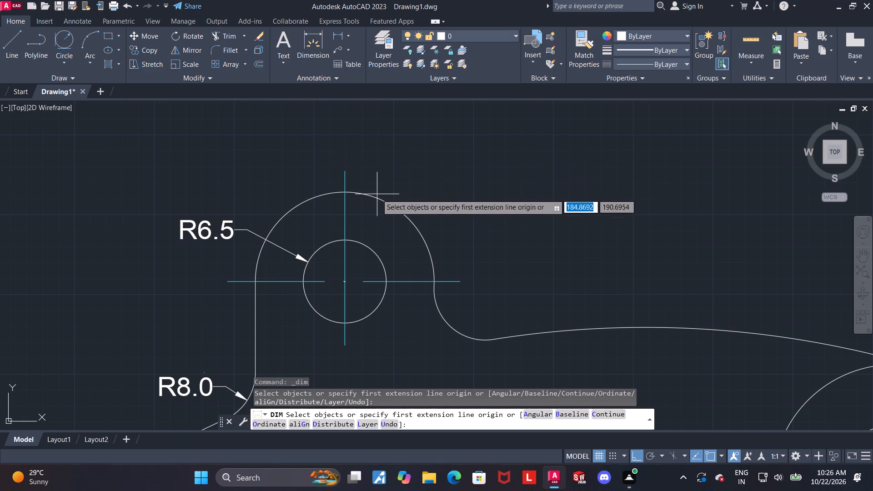
click(376, 195)
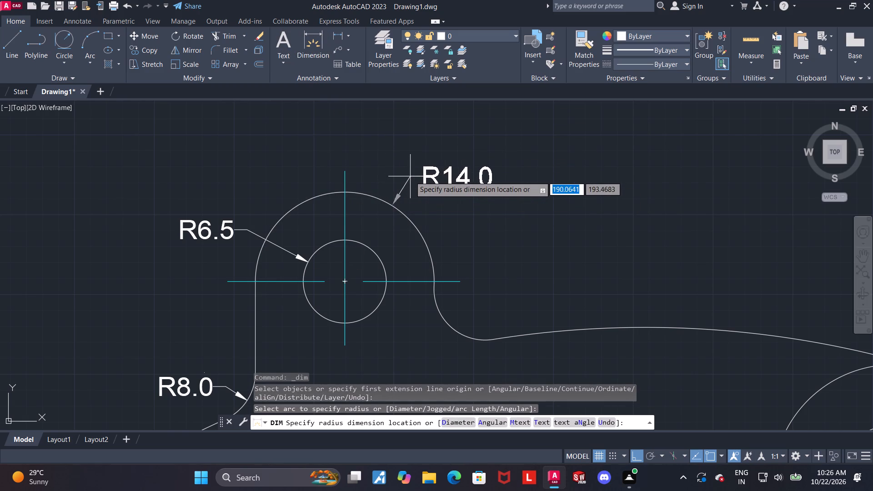
click(410, 176)
key(Escape)
Add a radius dimension to the fillet joining the upper boss's right side to the top tangent arc, with its text outside the part.
middle_drag(458, 237, 402, 186)
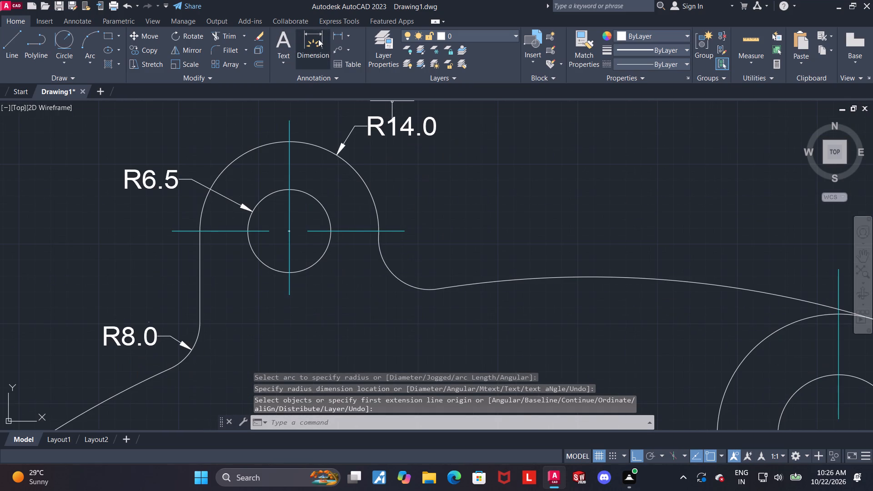
click(318, 39)
scroll(471, 290, up, 1)
drag(369, 282, 371, 277)
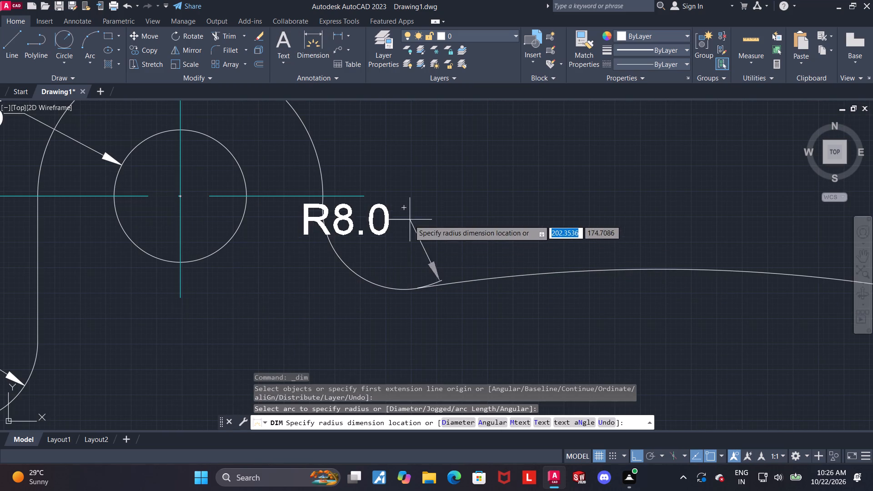
click(373, 245)
key(Escape)
Dimension the vertical distance from the upper boss's horizontal centre line to the right boss's long centre line, placed right of the upper boss.
scroll(373, 245, down, 2)
middle_drag(452, 276, 390, 227)
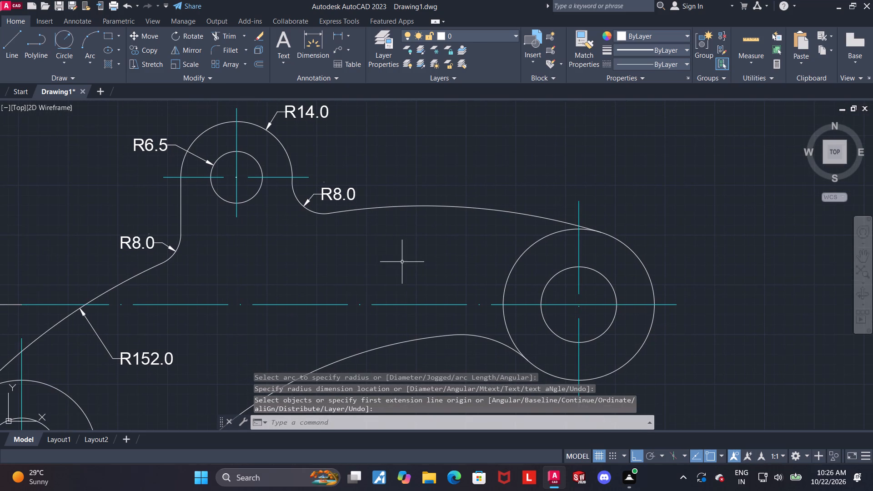
click(308, 49)
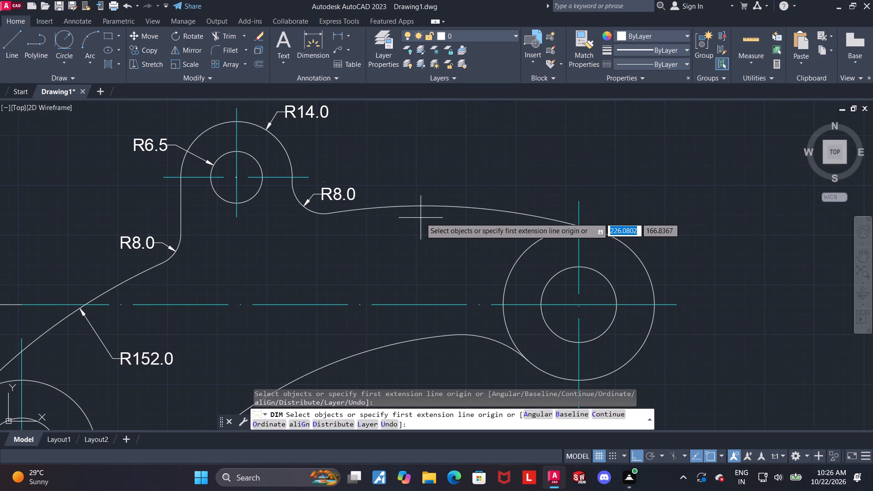
scroll(425, 224, up, 1)
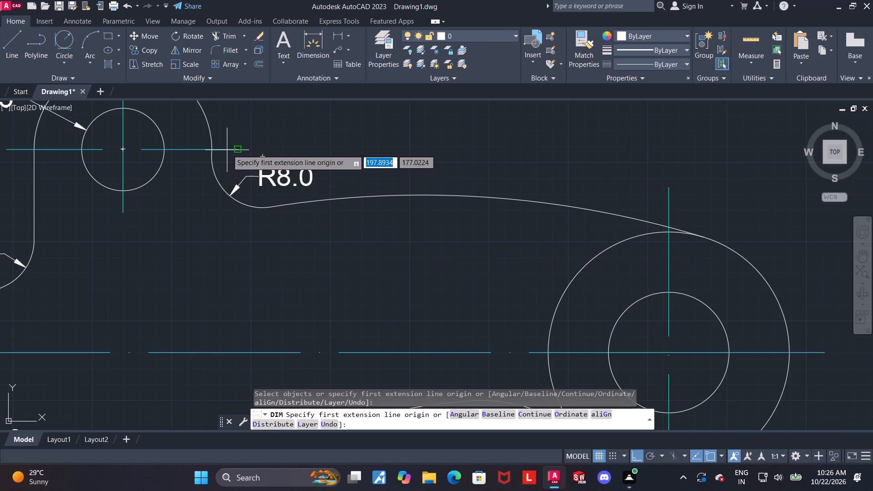
click(237, 149)
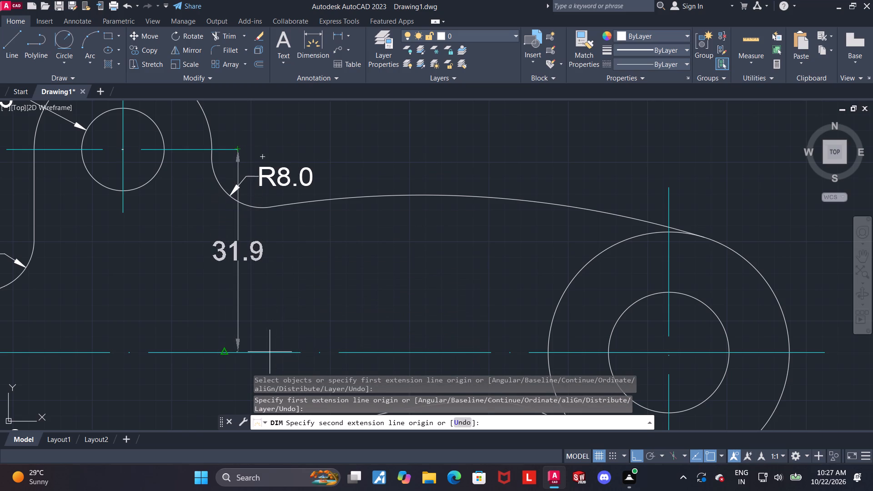
scroll(265, 351, up, 1)
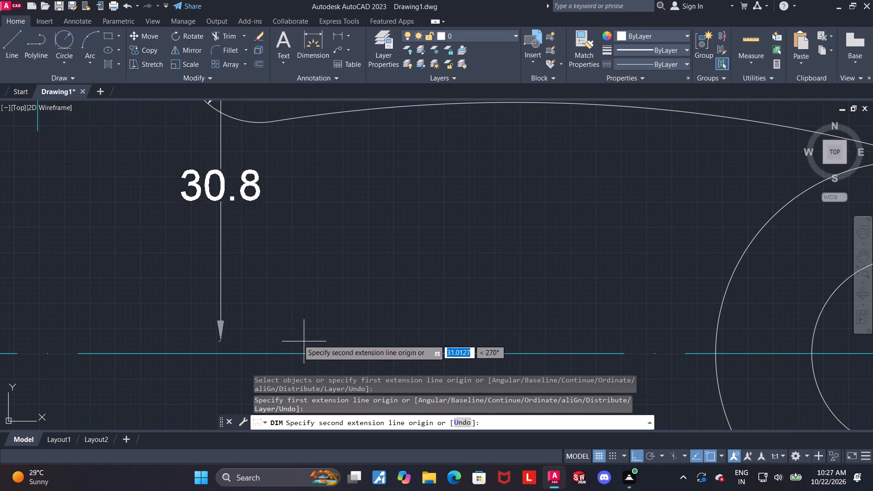
click(200, 351)
scroll(472, 304, down, 2)
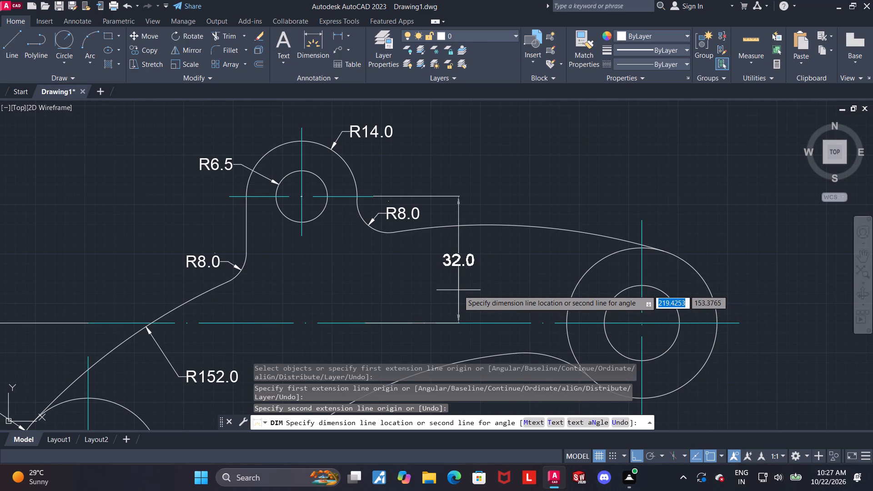
click(434, 272)
key(Escape)
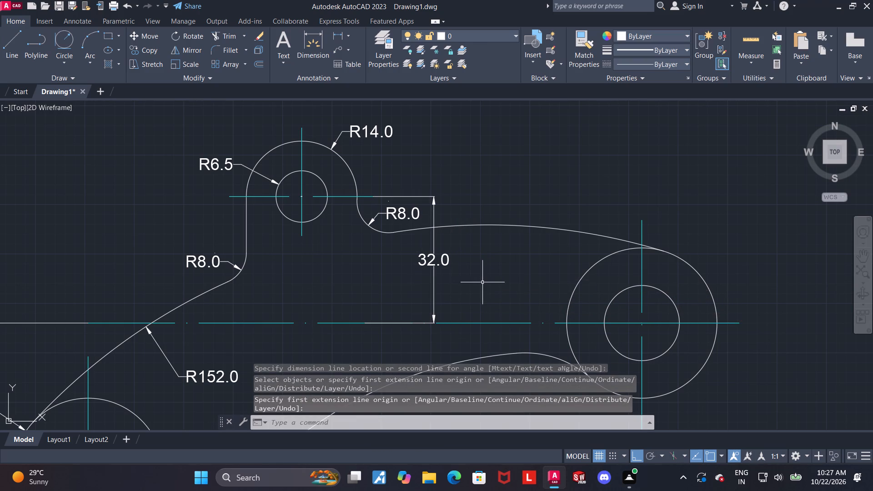
Add a radius dimension to the fillet joining the long lower arc to the right boss, with its text below the part.
scroll(484, 283, down, 1)
middle_drag(481, 281, 467, 209)
middle_drag(467, 289, 441, 230)
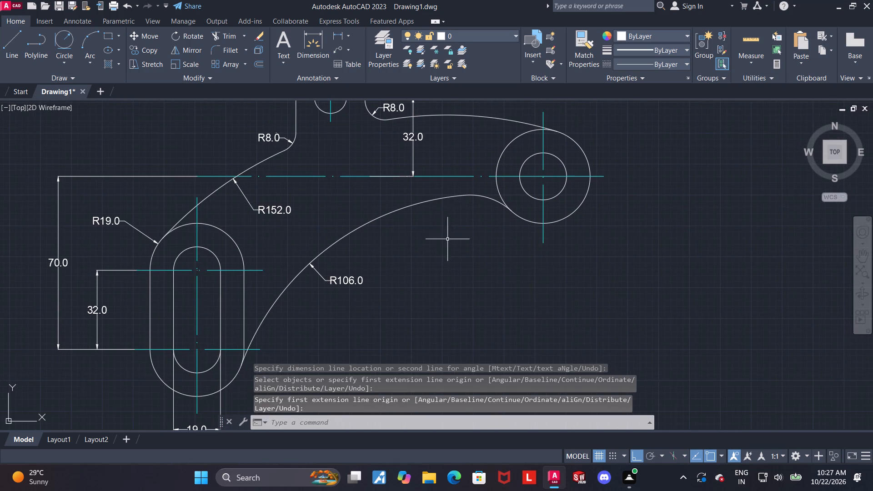
scroll(482, 261, up, 1)
click(310, 45)
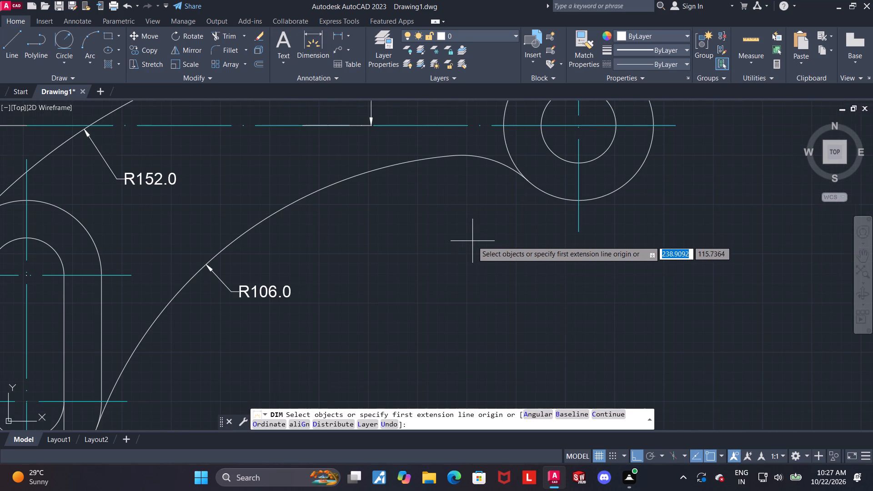
scroll(472, 241, up, 1)
click(518, 120)
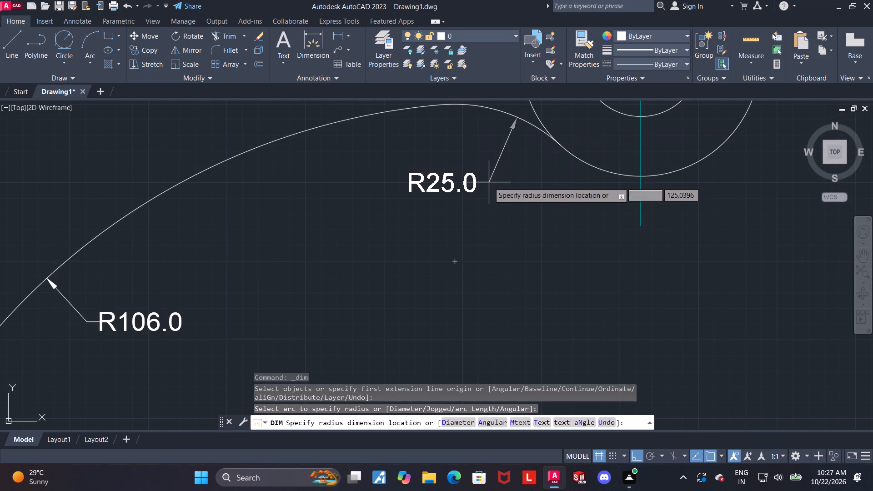
click(497, 182)
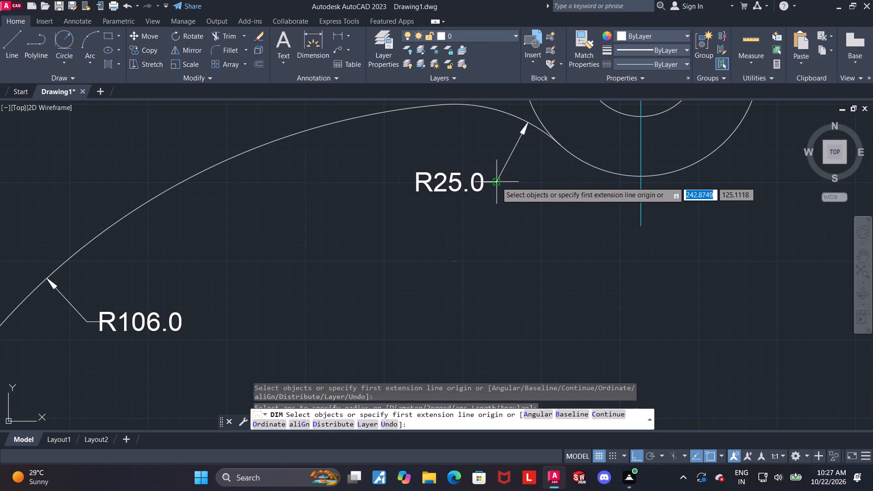
key(Escape)
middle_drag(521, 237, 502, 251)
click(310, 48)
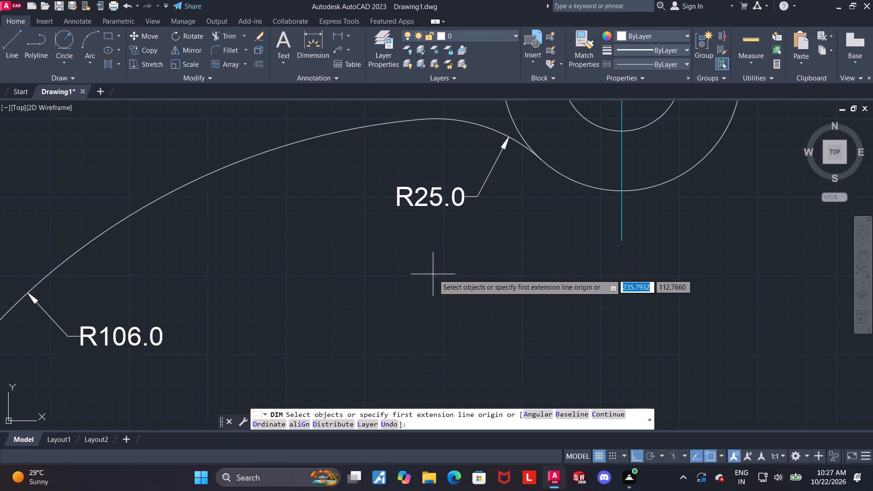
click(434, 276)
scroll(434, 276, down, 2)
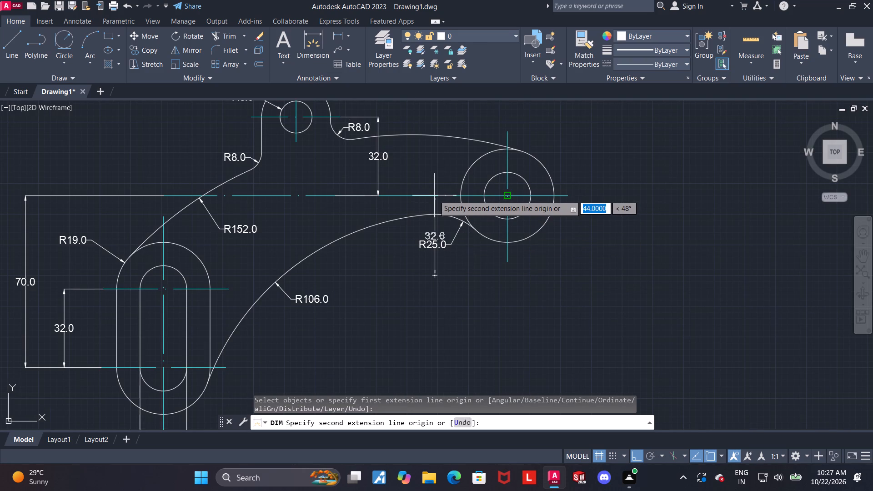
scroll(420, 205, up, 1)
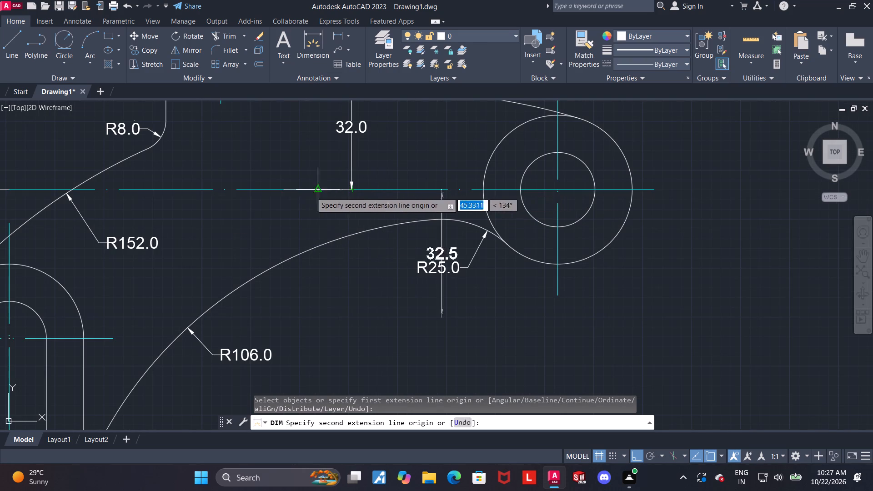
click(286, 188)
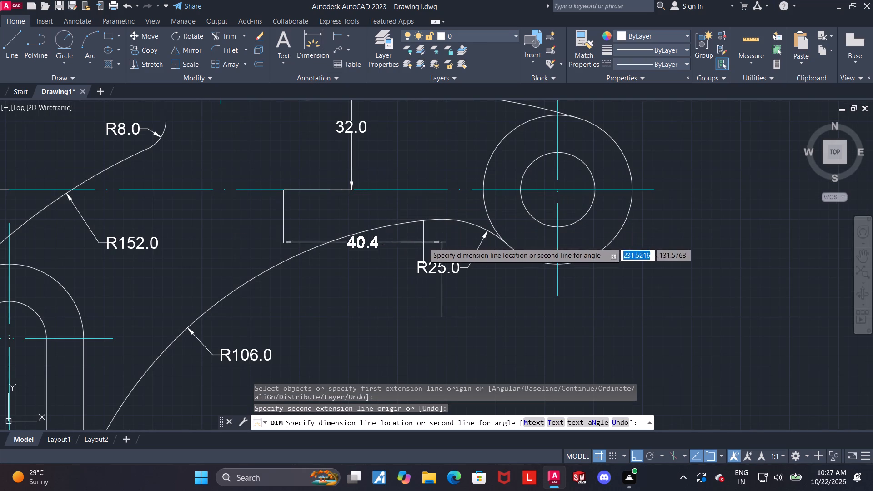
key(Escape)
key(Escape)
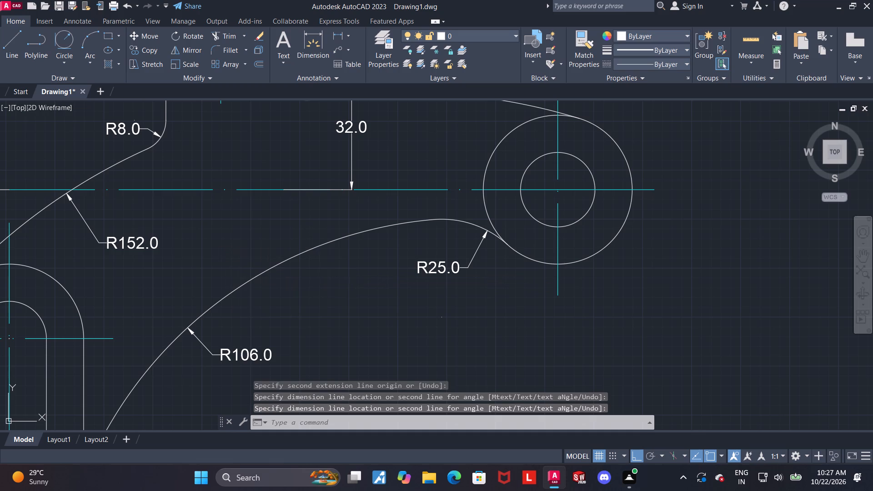
Add a radius dimension to the right boss's hole, with its text outside the boss at the lower right.
scroll(465, 326, down, 1)
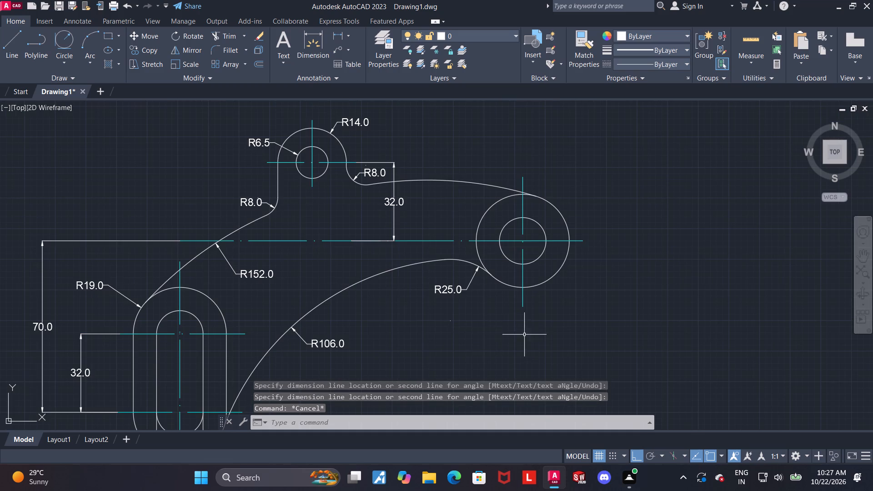
scroll(587, 292, up, 1)
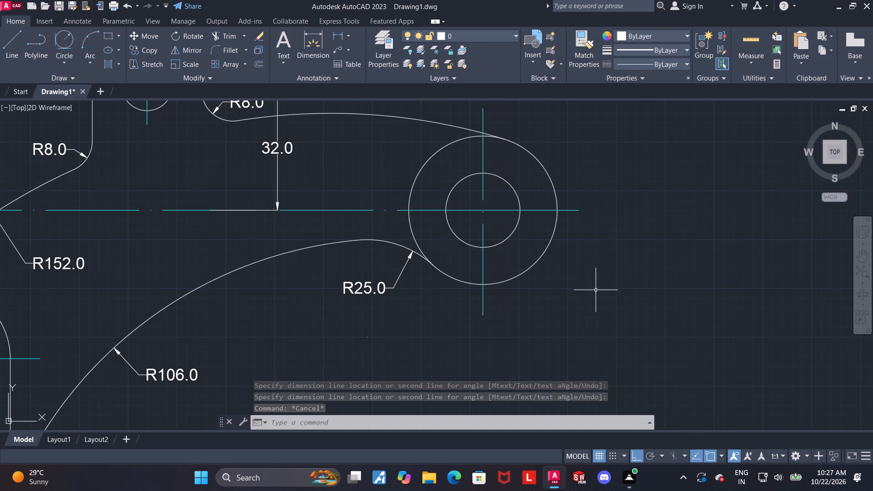
scroll(596, 288, up, 1)
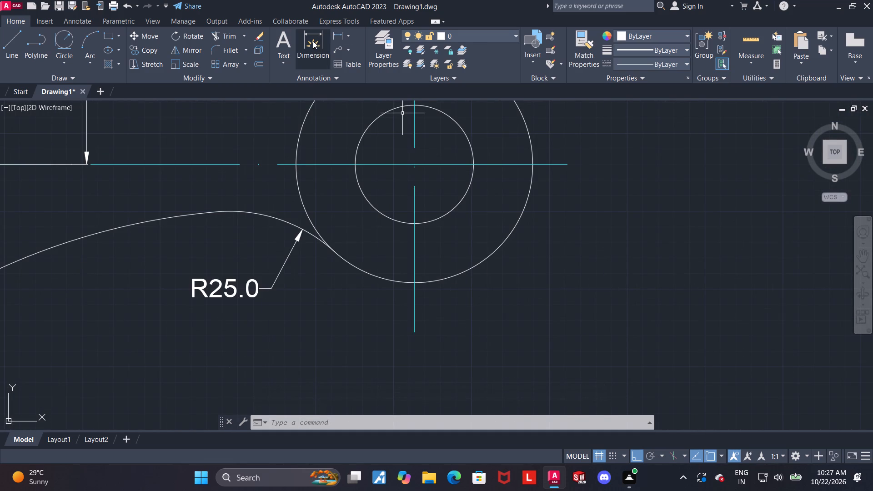
click(313, 41)
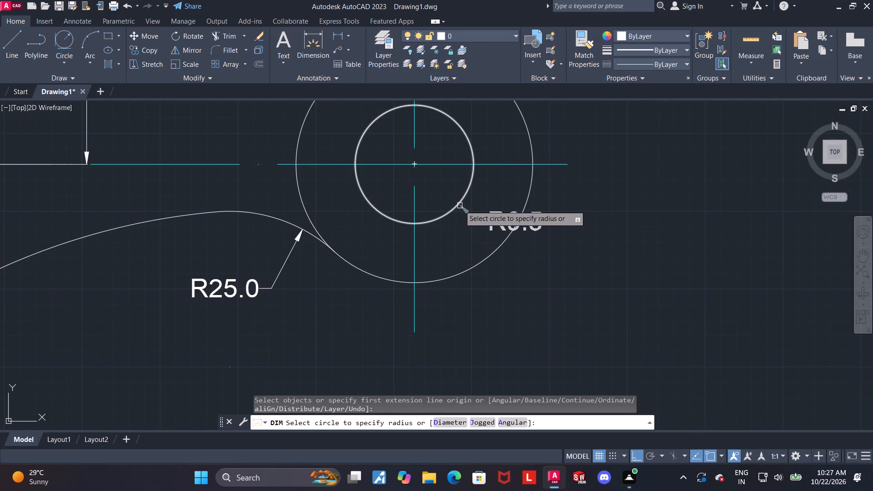
click(460, 201)
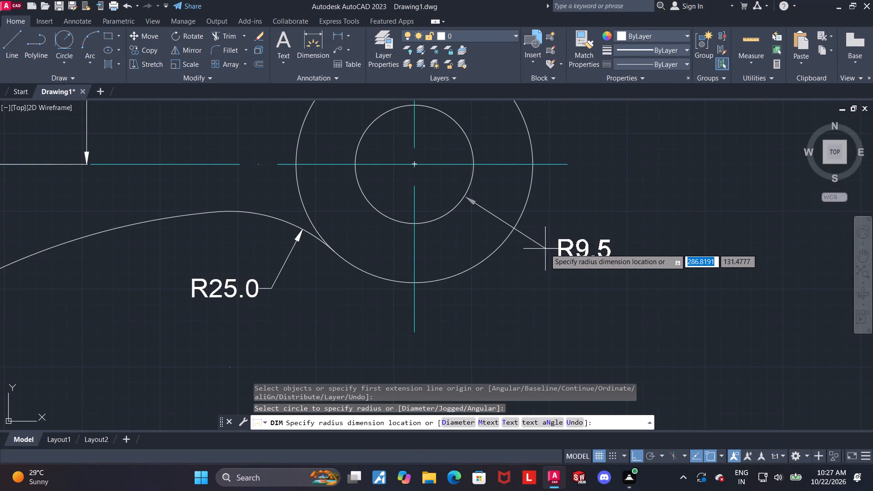
click(545, 249)
key(Escape)
middle_drag(622, 204, 550, 322)
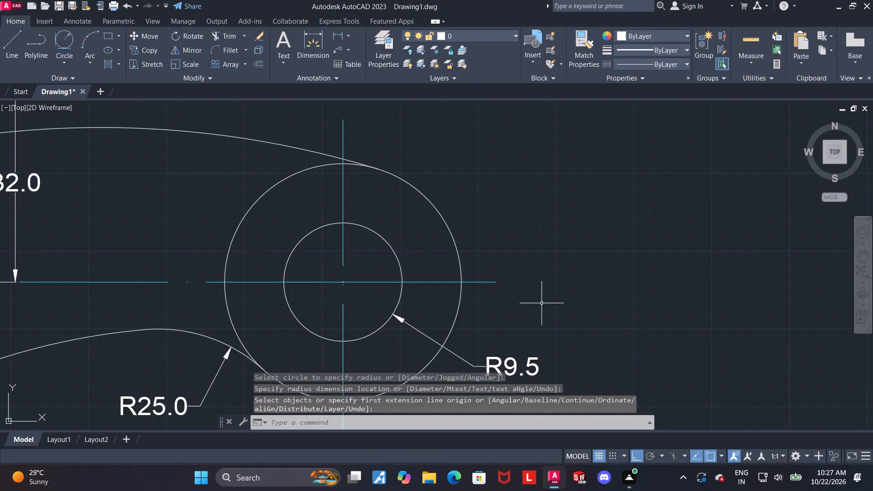
Add a radius dimension to the right boss's outer circle, with its text outside the boss at the upper right.
scroll(538, 280, down, 1)
click(311, 41)
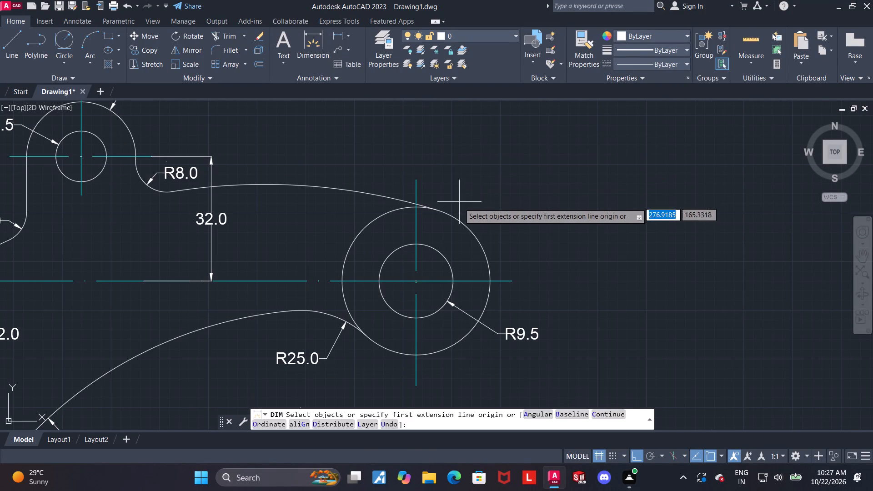
click(464, 224)
click(481, 208)
key(Escape)
Dimension the horizontal distance between the upper boss's and right boss's vertical centre lines, placed above the upper boss.
scroll(568, 253, down, 1)
middle_drag(575, 256, 581, 267)
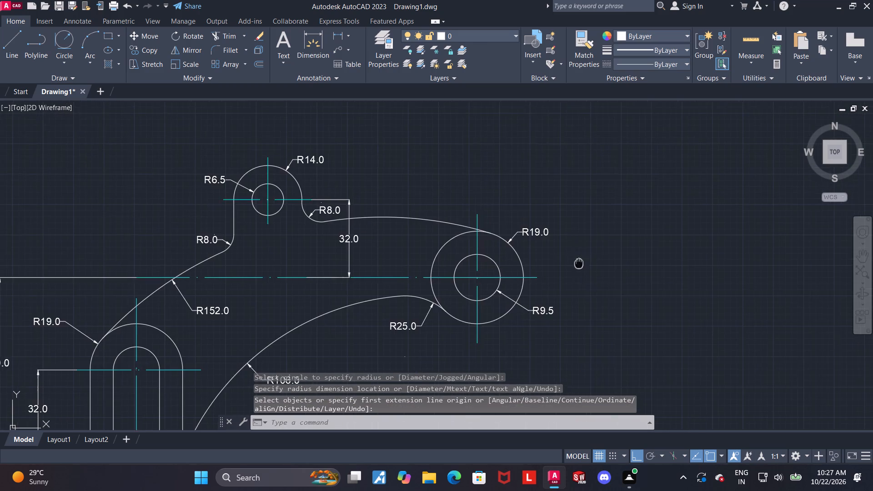
middle_drag(581, 267, 596, 296)
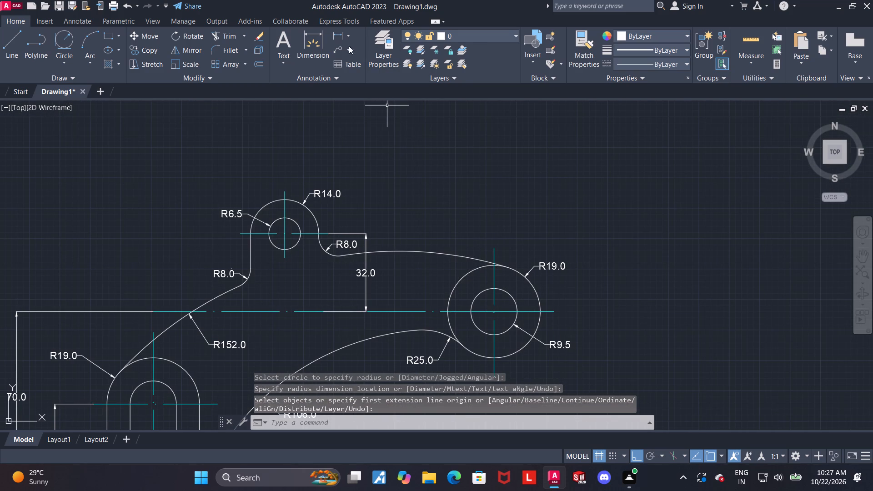
click(323, 35)
click(282, 191)
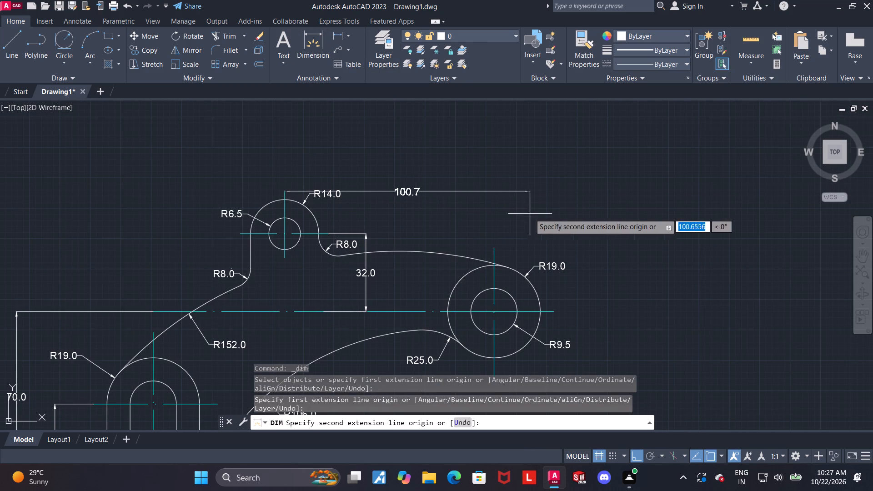
click(495, 246)
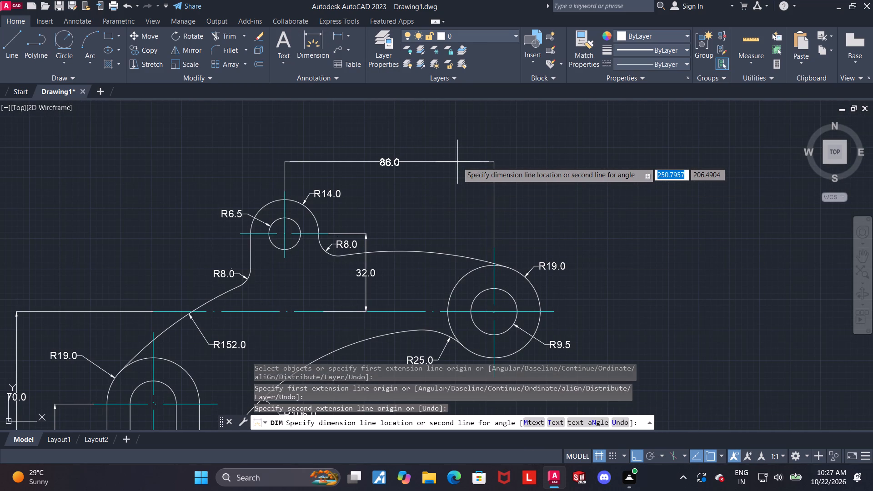
click(457, 159)
key(Escape)
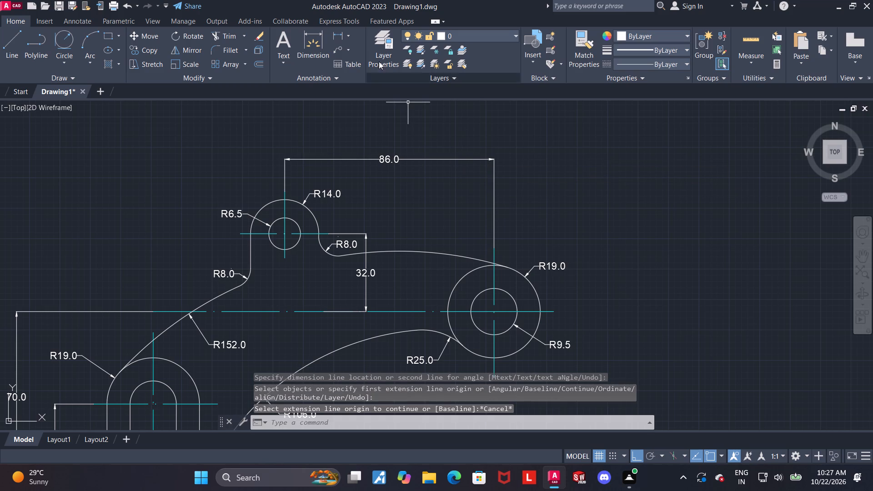
Dimension the horizontal distance between the right boss's and slot's vertical centre lines, placed above the boss-to-boss dimension.
click(311, 38)
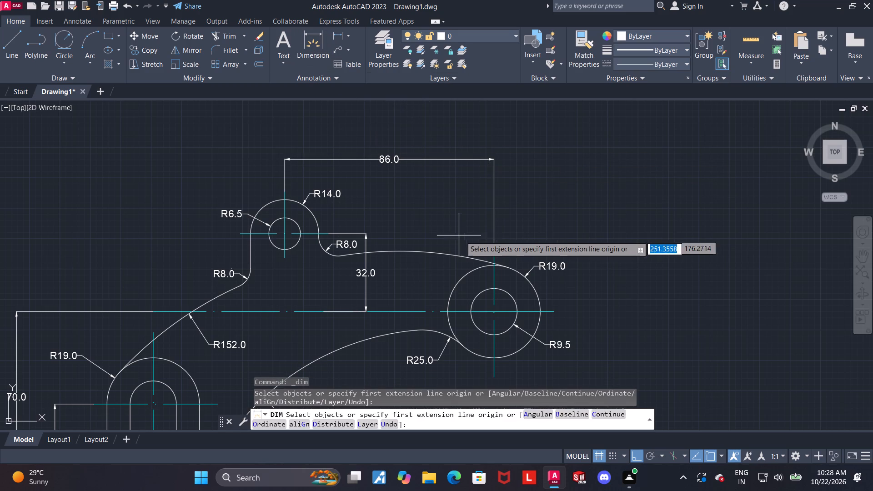
click(495, 246)
scroll(495, 247, down, 1)
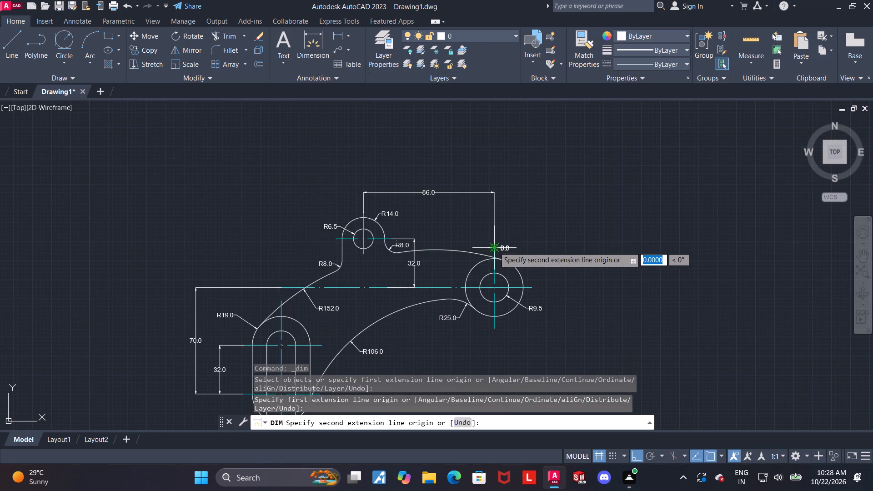
click(281, 300)
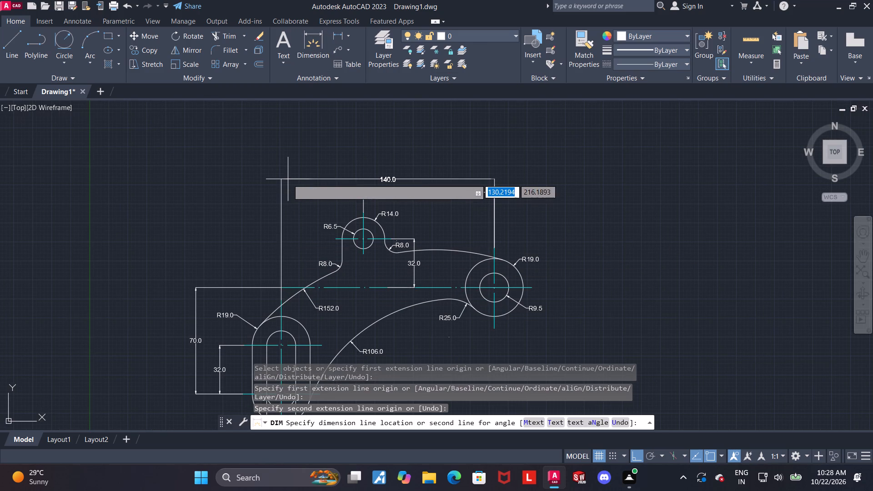
click(286, 170)
key(Escape)
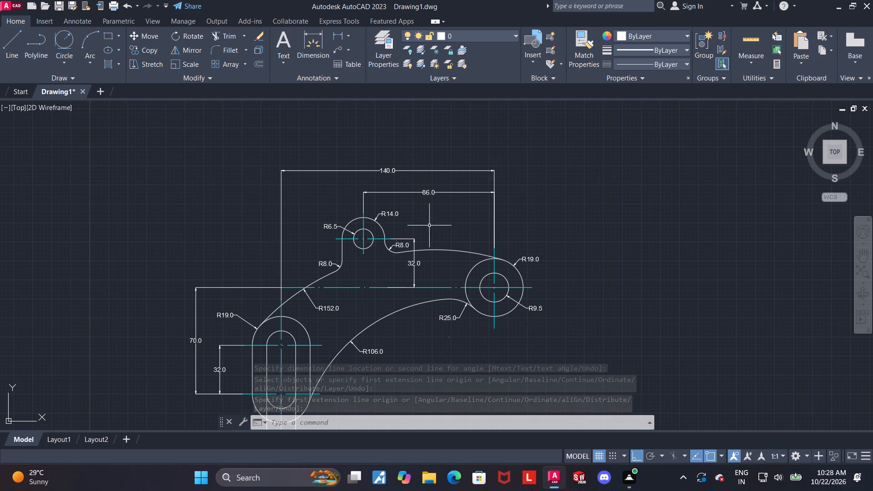
Examine the dimensioned part as a whole and the dimensions around the long lower arc and right boss.
scroll(420, 285, down, 1)
middle_drag(430, 309, 426, 269)
scroll(429, 282, up, 2)
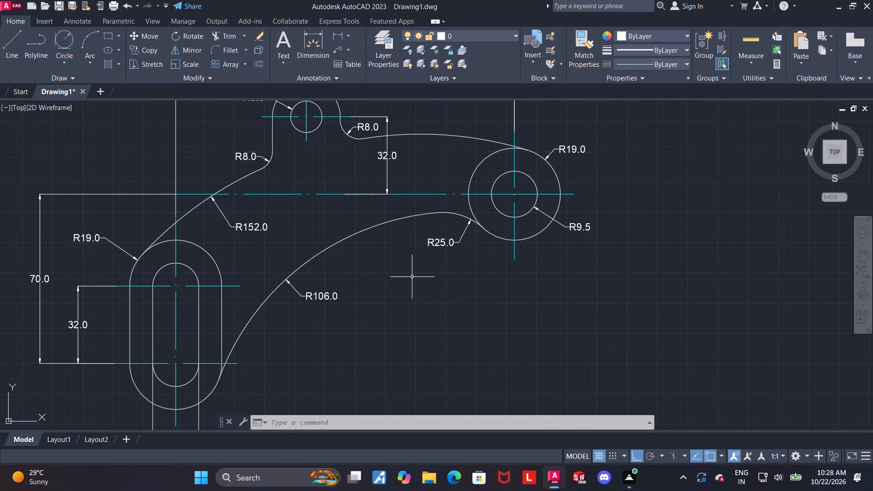
scroll(421, 276, down, 1)
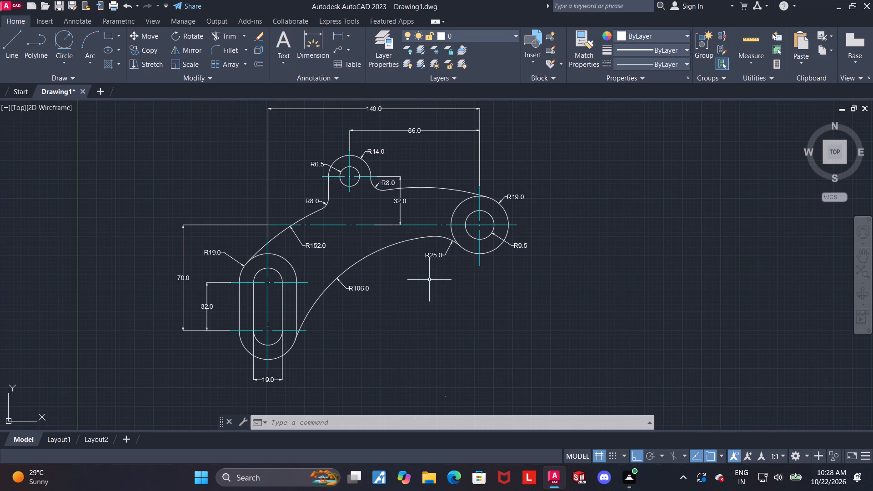
scroll(439, 270, up, 2)
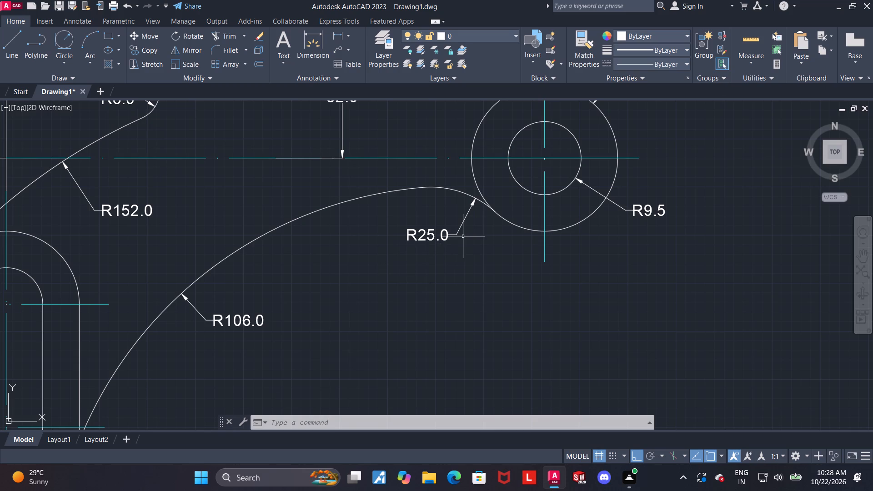
scroll(500, 306, down, 2)
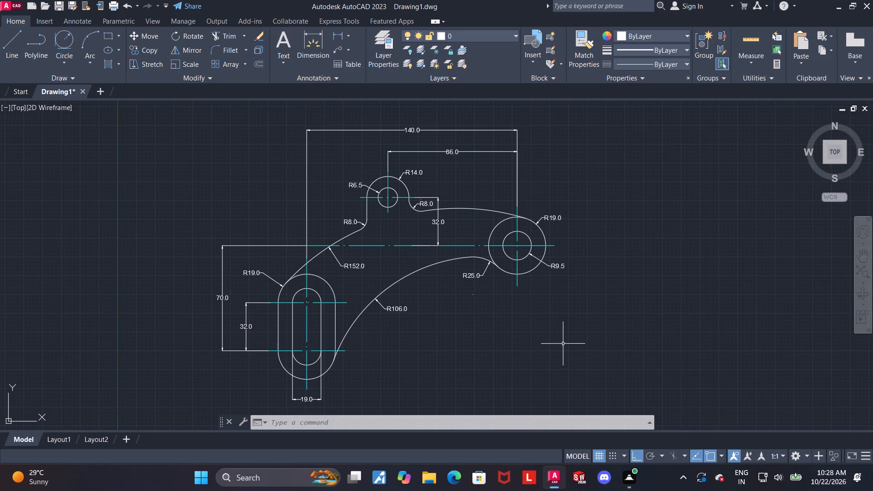
Modify the Standard dimension style so that both extension lines and dimension lines are red.
key(d)
key(Return)
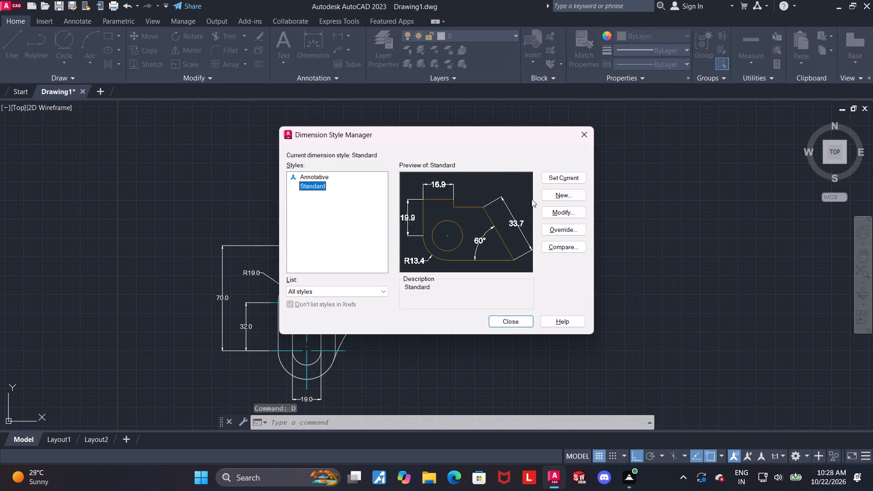
click(561, 211)
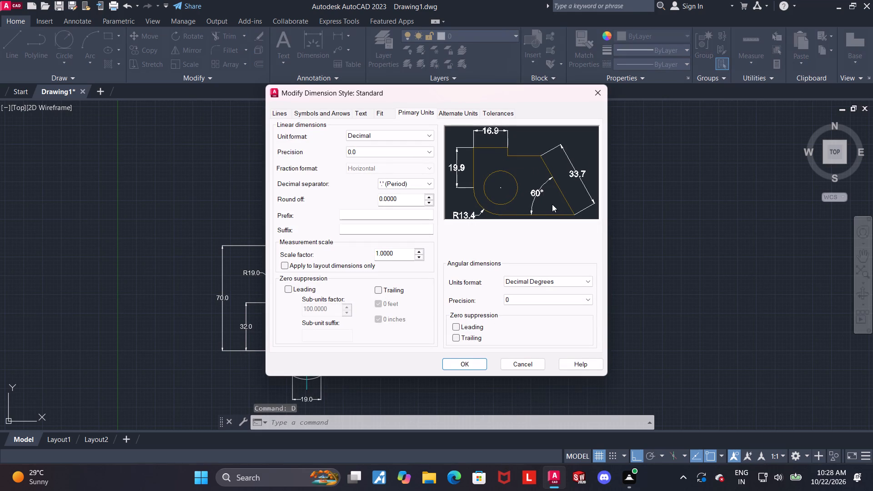
click(287, 113)
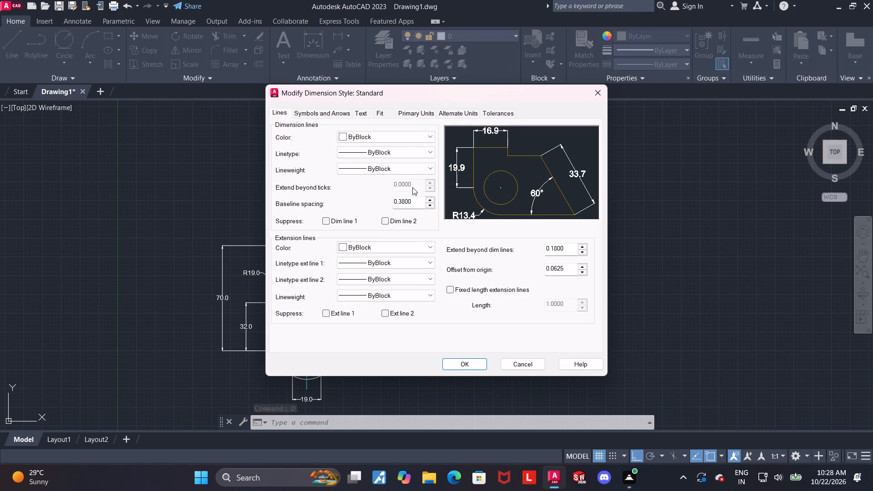
click(403, 243)
click(372, 280)
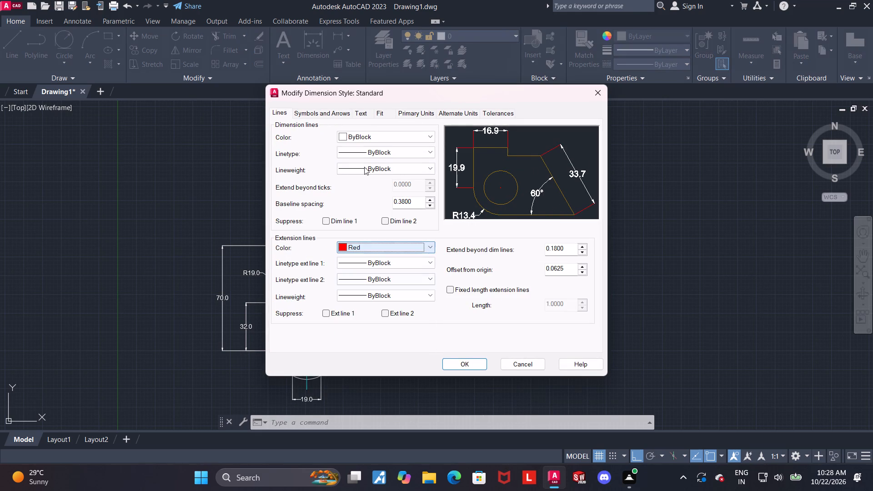
click(366, 139)
click(361, 168)
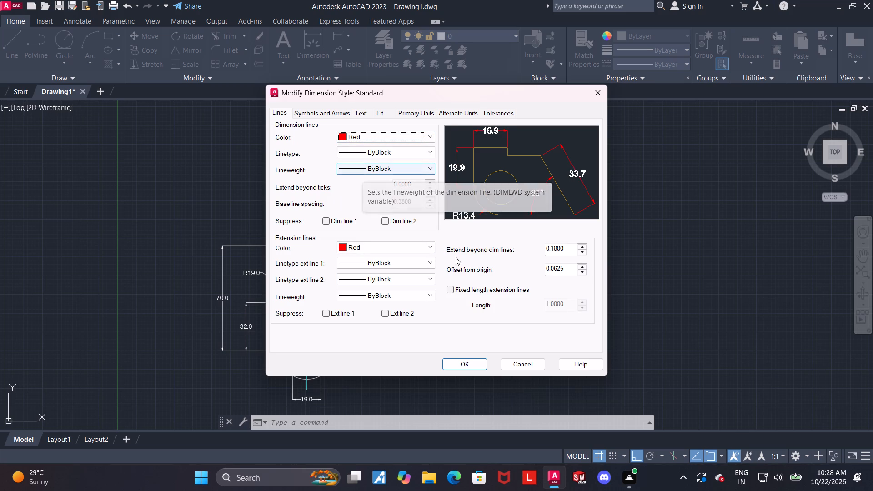
click(459, 368)
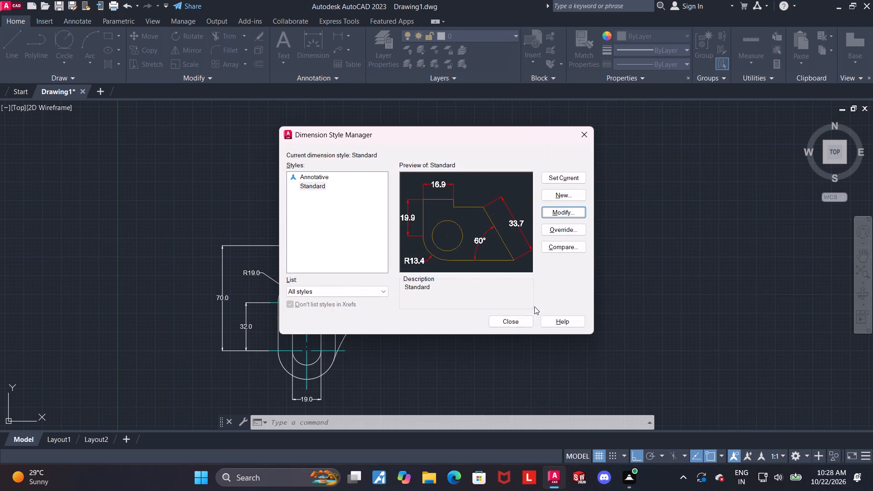
click(527, 324)
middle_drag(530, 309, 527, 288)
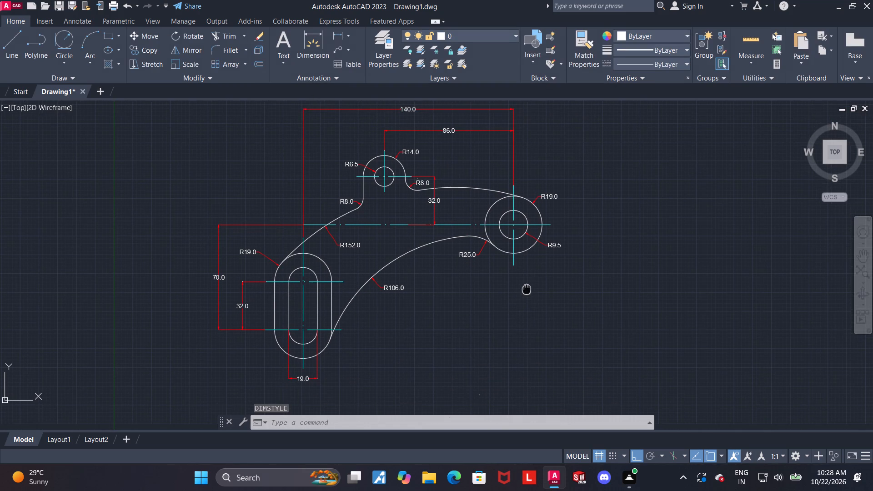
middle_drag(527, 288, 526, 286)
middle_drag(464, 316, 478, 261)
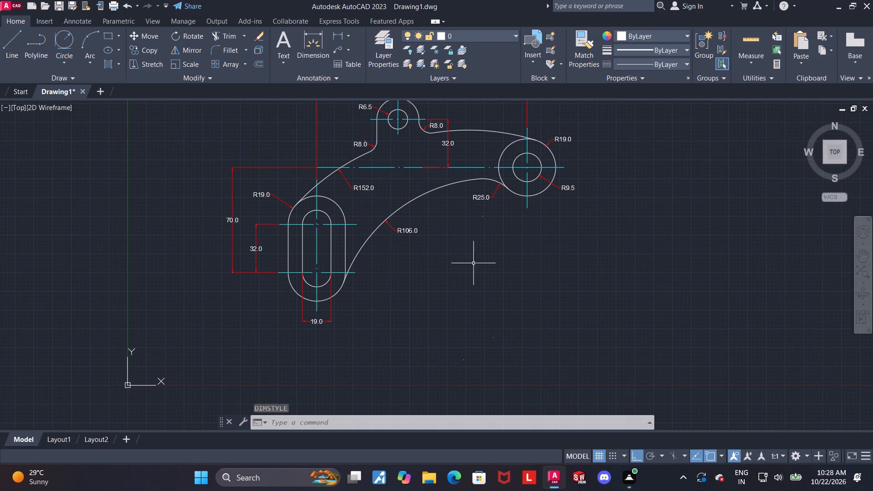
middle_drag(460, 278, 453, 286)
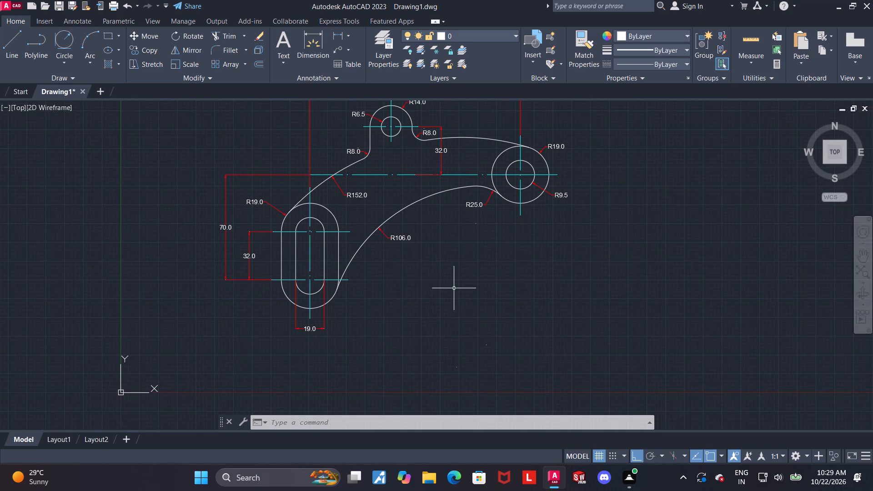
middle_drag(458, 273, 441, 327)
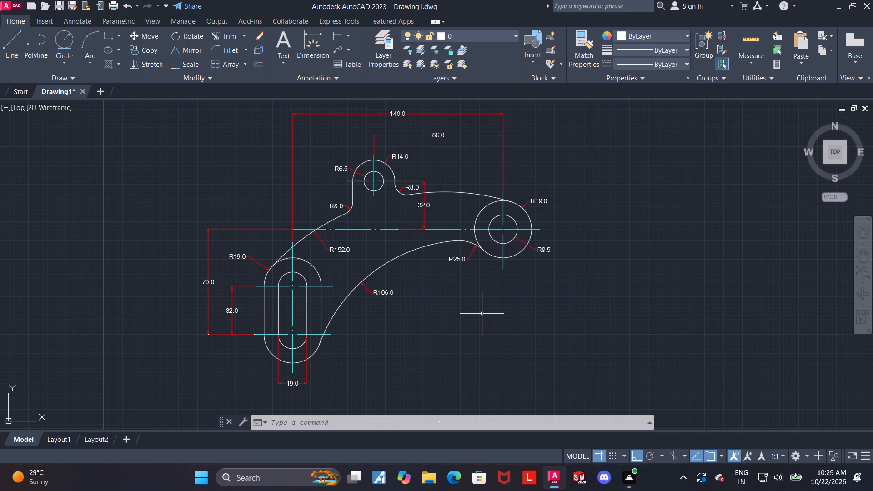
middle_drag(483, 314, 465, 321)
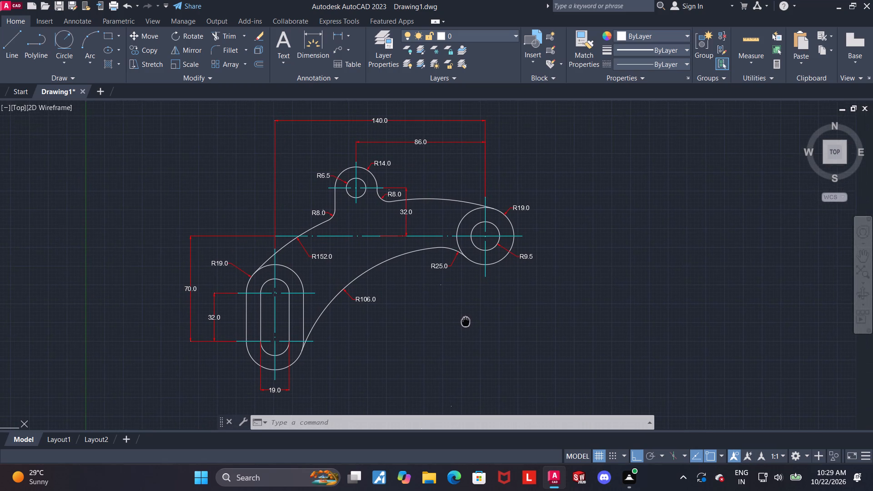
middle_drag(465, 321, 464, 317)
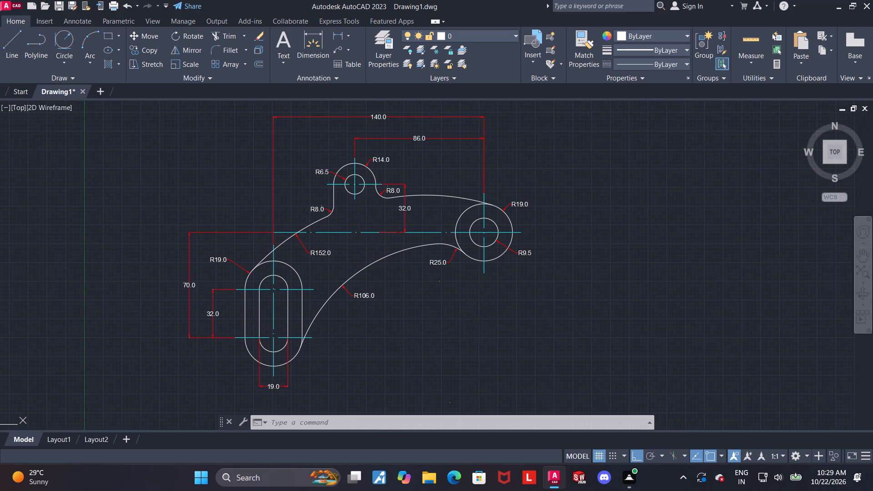
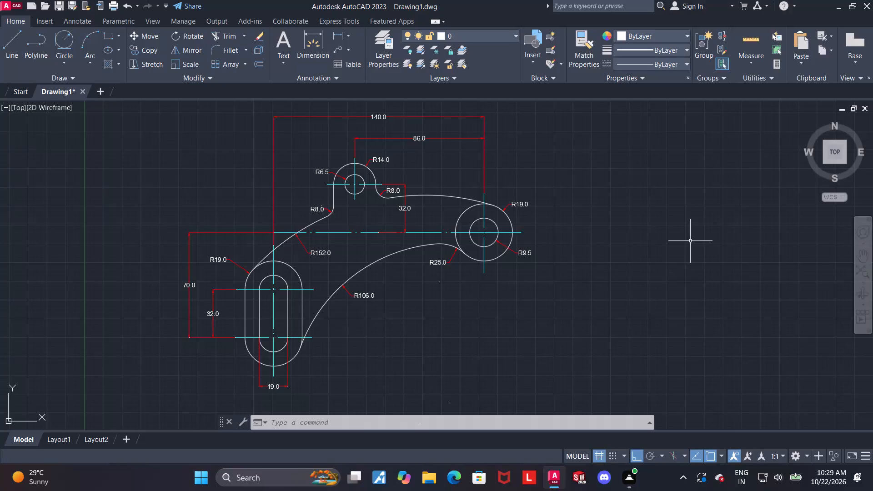
Turn off command log file recording with LOGFILEOFF.
text(logfile)
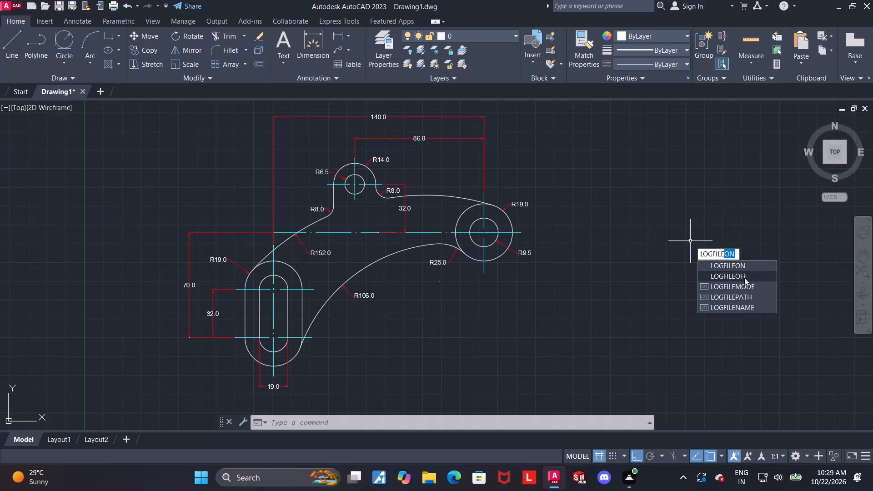
click(744, 278)
Save the drawing in the Downloads folder as "rocker arm template" in AutoCAD 2018 Drawing format.
key(ctrl+s)
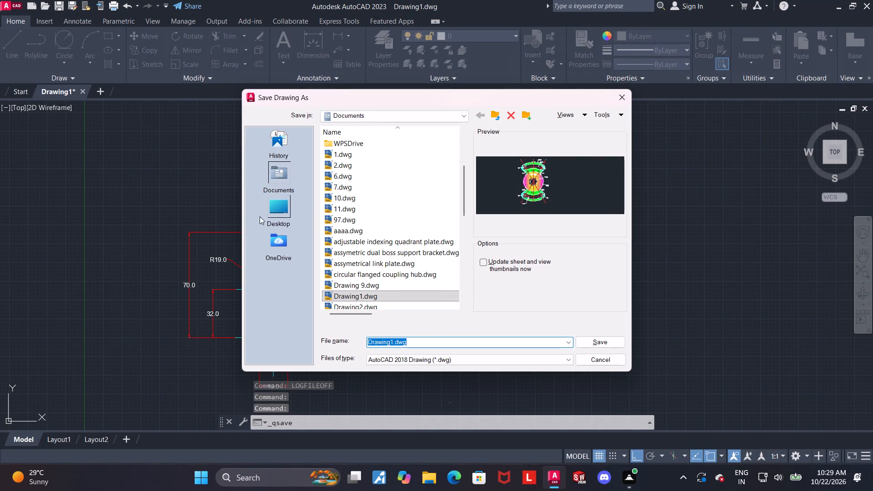
double_click(266, 214)
double_click(369, 208)
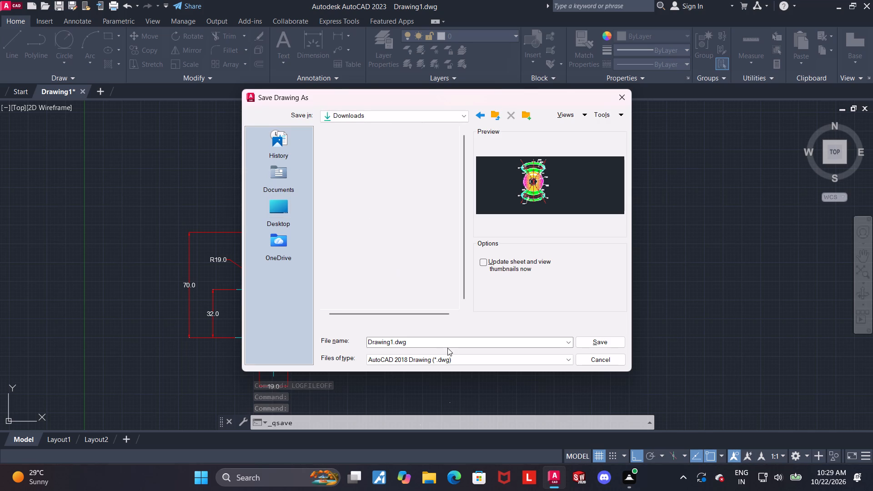
drag(448, 342, 304, 330)
text(rocker arm template)
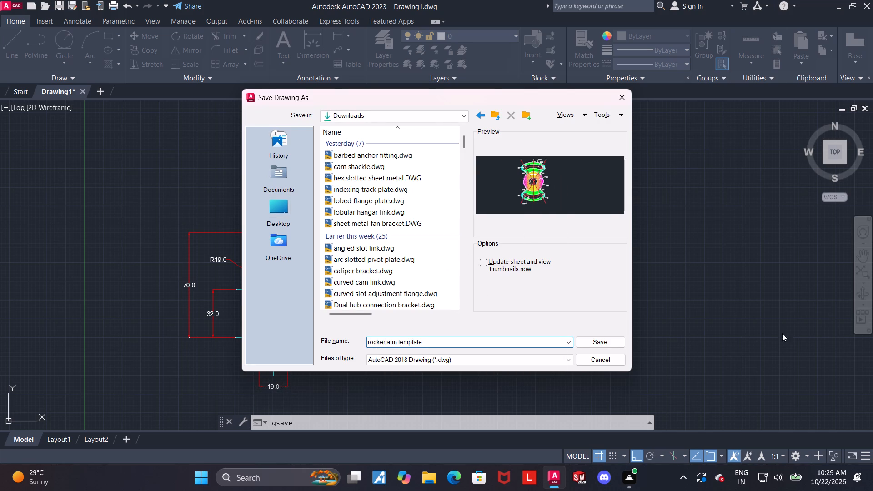
click(603, 339)
Set up a plot with DWG To PDF.pc3 on ISO A4 (297.00 x 210.00 MM) paper, with the plot centred.
text(plot)
key(Return)
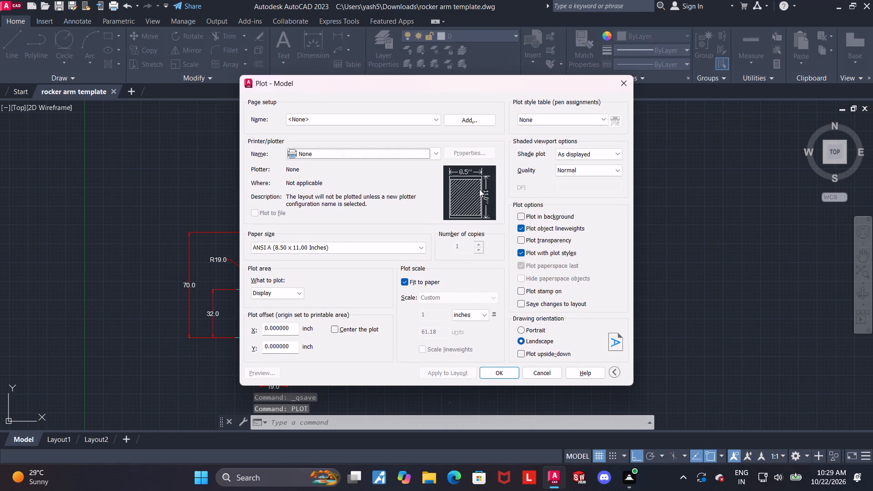
click(366, 155)
click(341, 274)
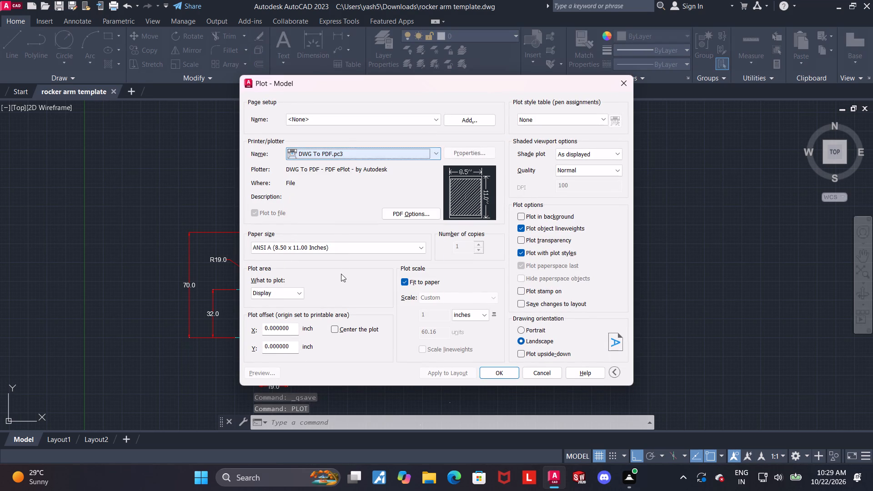
click(349, 246)
scroll(293, 387, down, 7)
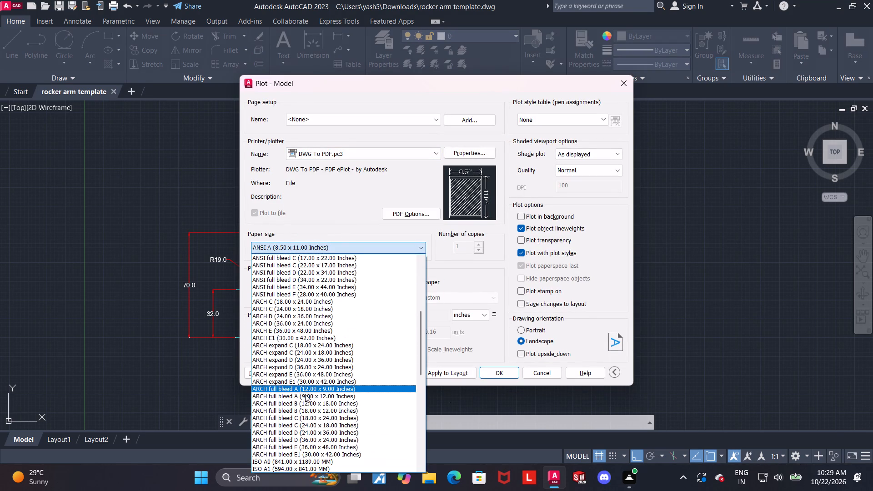
scroll(305, 392, down, 8)
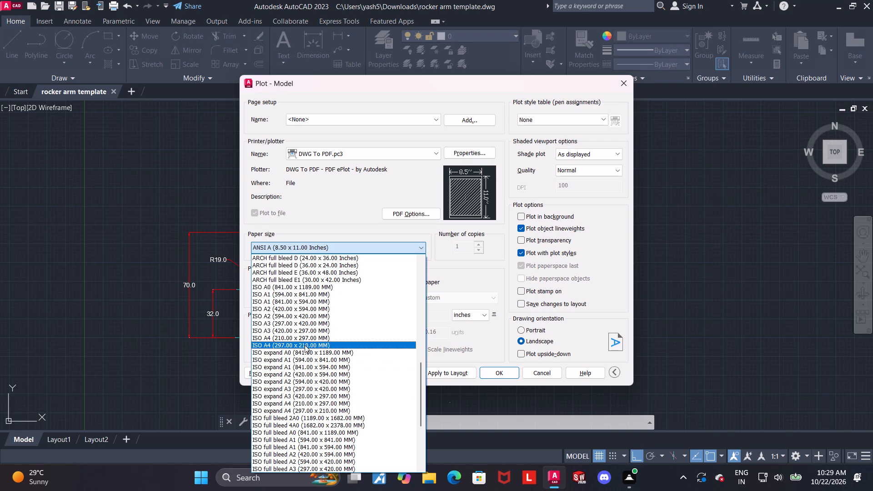
click(305, 345)
click(334, 331)
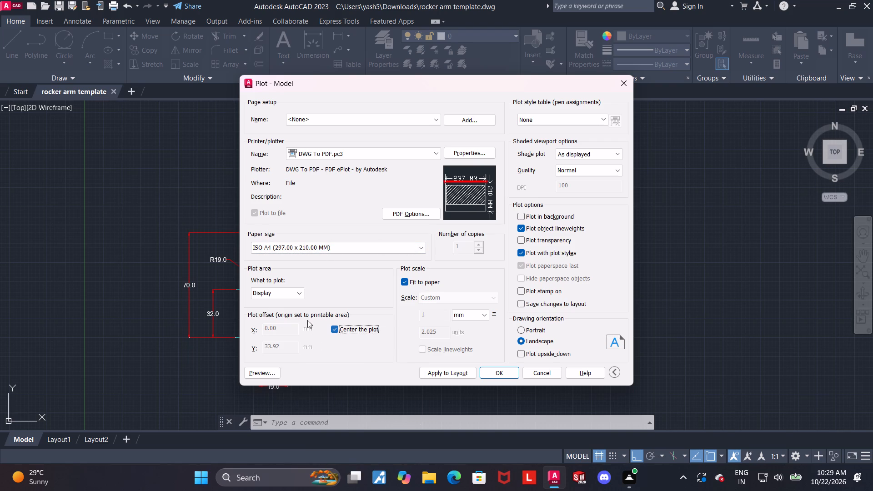
Set the plot area to a window enclosing the whole part and all its dimensions.
click(294, 297)
click(287, 328)
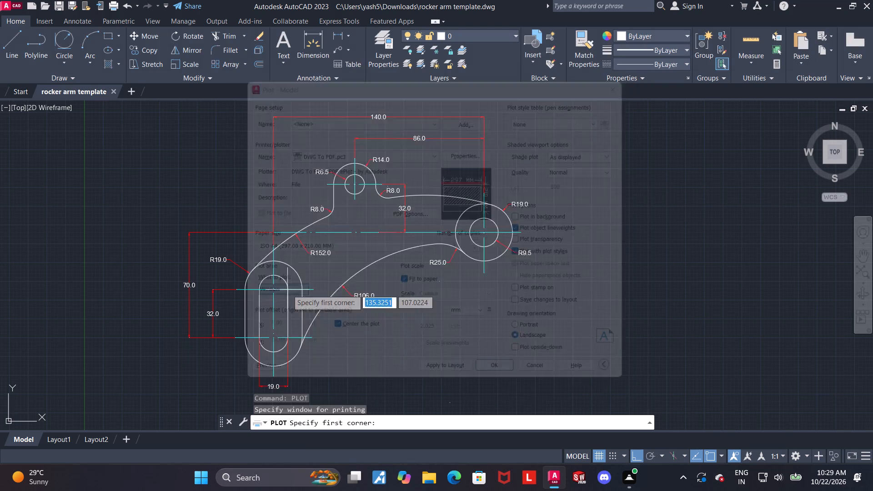
click(157, 107)
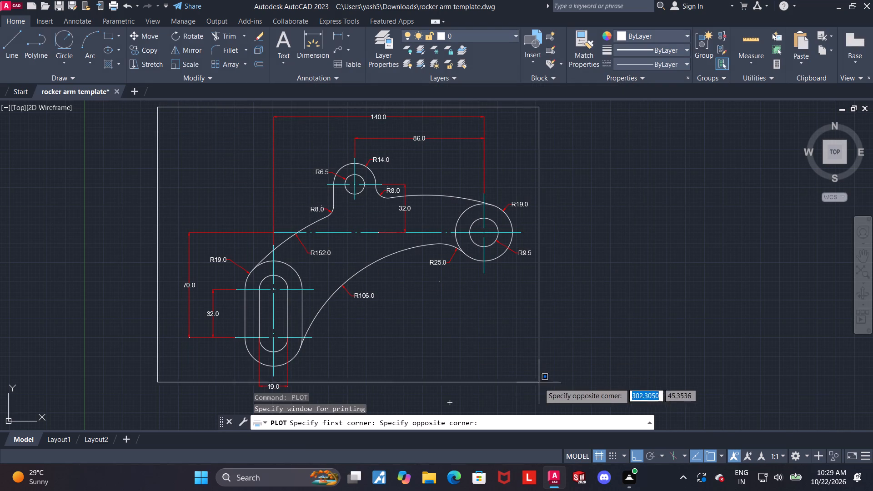
click(574, 411)
Plot the drawing to a PDF file in the Downloads folder, keeping the suggested file name.
click(501, 369)
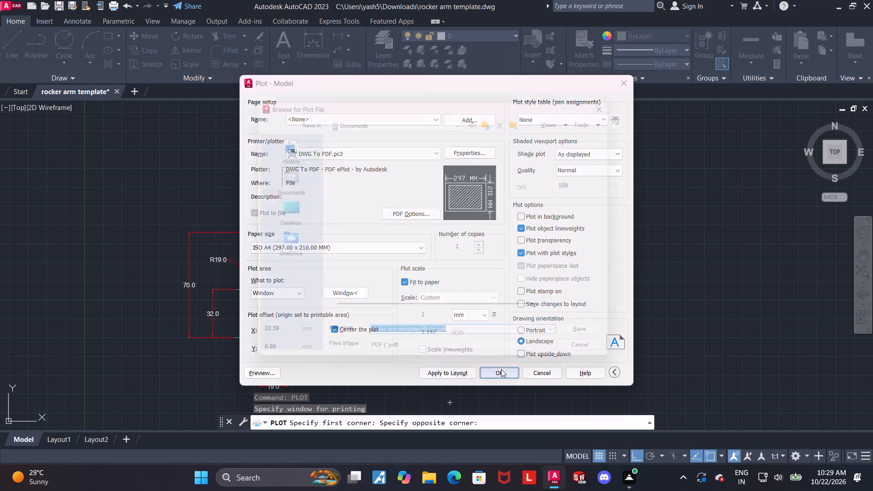
double_click(269, 212)
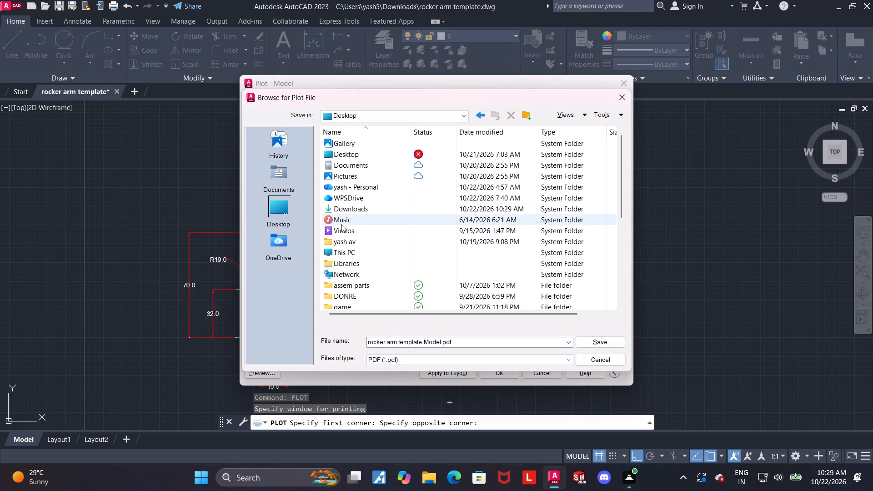
double_click(341, 213)
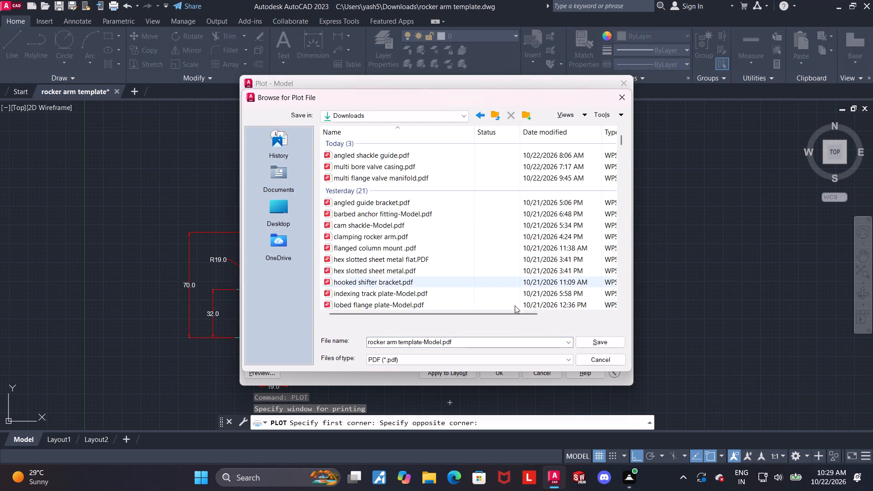
click(593, 341)
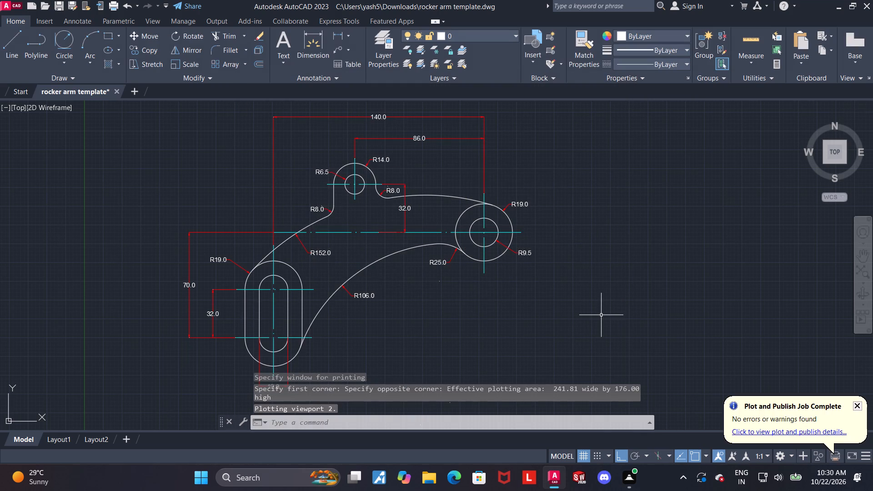